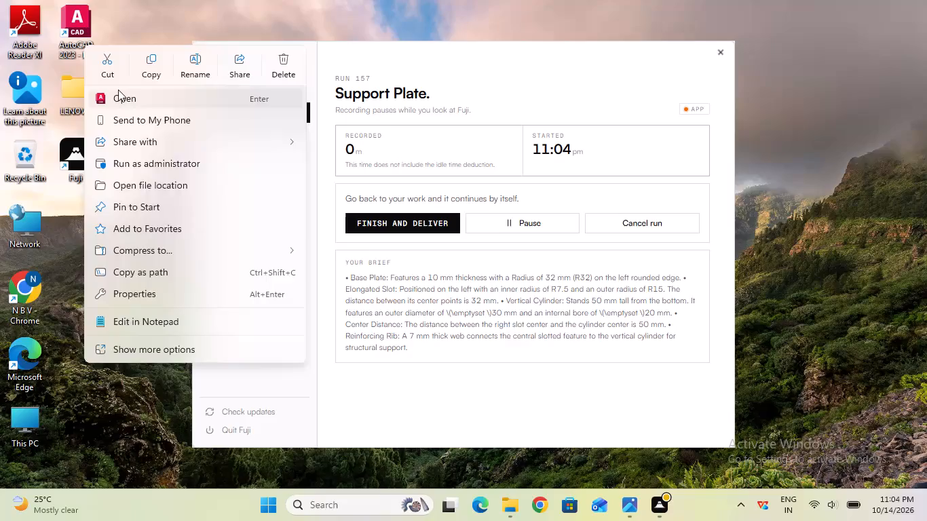
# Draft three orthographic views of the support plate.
# Launch AutoCAD 2023 and start a new drawing from the acad.dwt template.
pyautogui.click(118, 90)
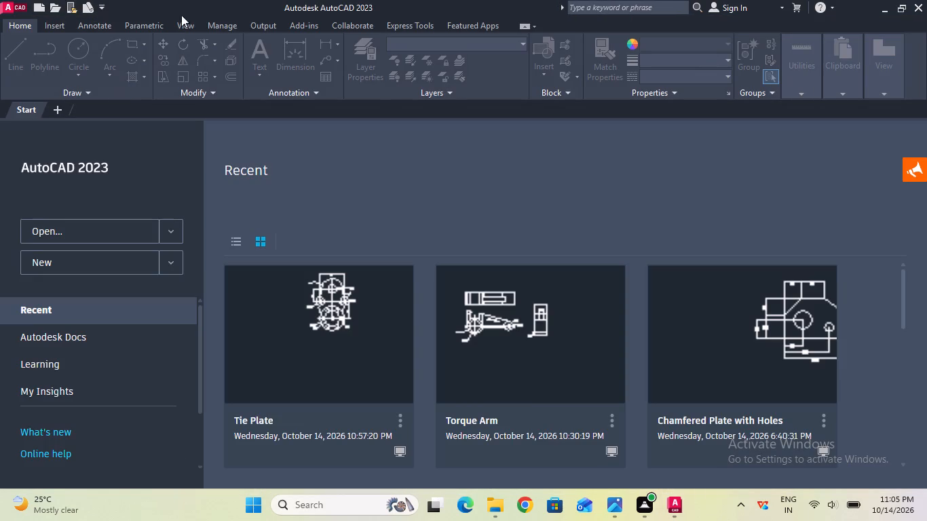
pyautogui.click(140, 254)
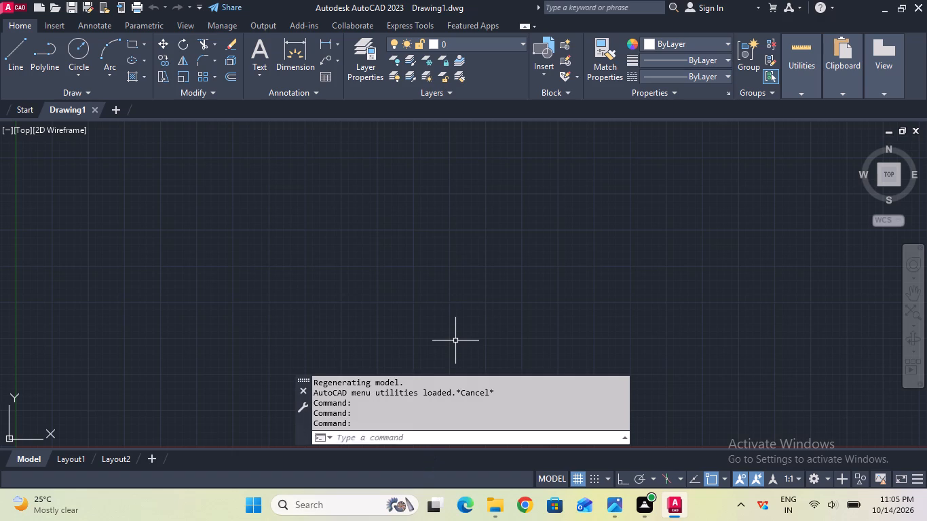
# Turn on command log file recording with LOGFILEON.
pyautogui.click(430, 439)
pyautogui.write('log')
pyautogui.press('f')
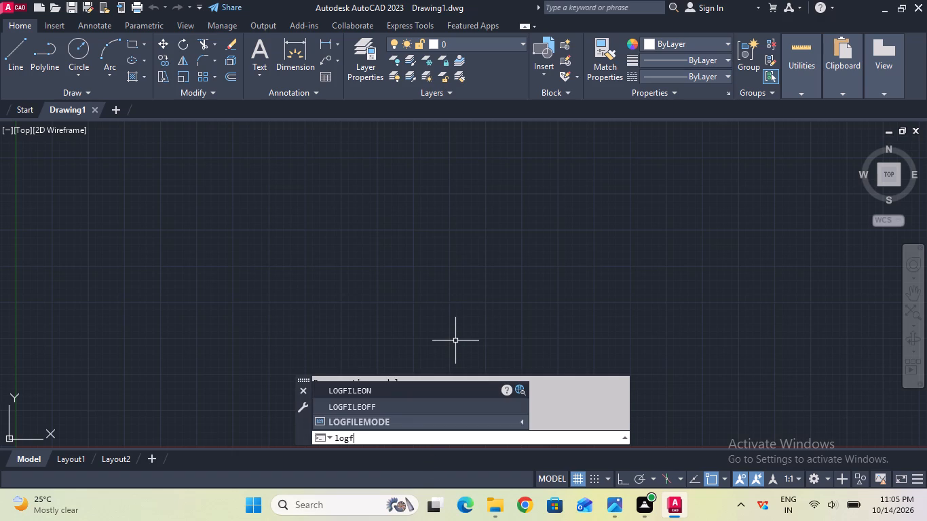
pyautogui.click(402, 386)
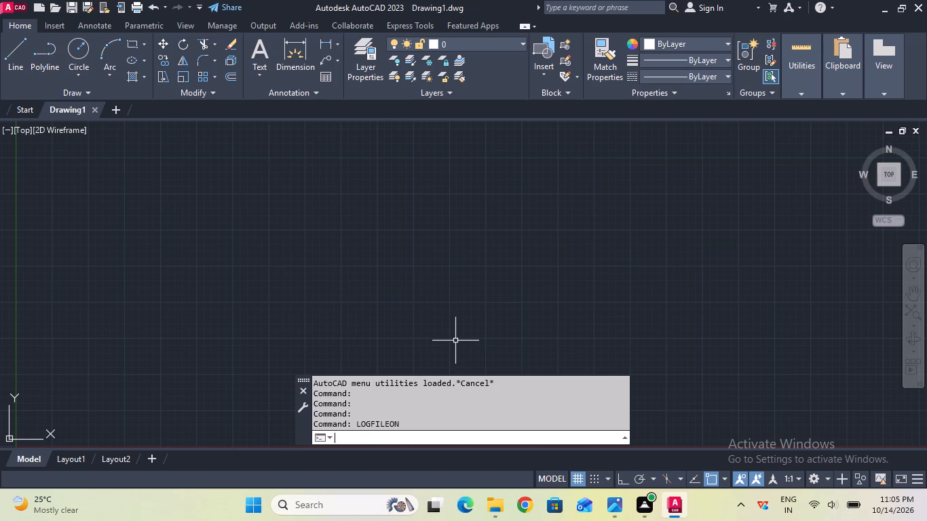
# Configure the drawing units with length precision 0 and millimeters as the insertion scale.
pyautogui.click(349, 431)
pyautogui.press('i')
pyautogui.press('BackSpace')
pyautogui.write('unit')
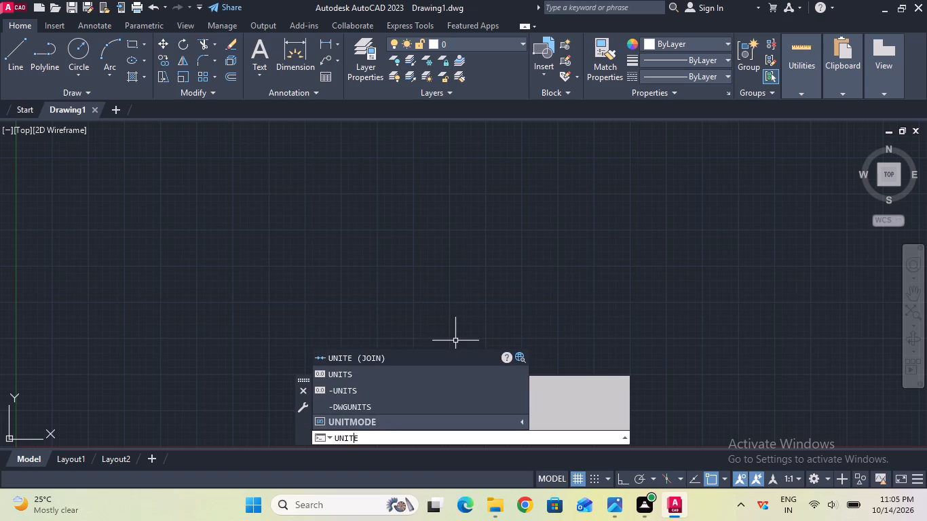
pyautogui.click(378, 366)
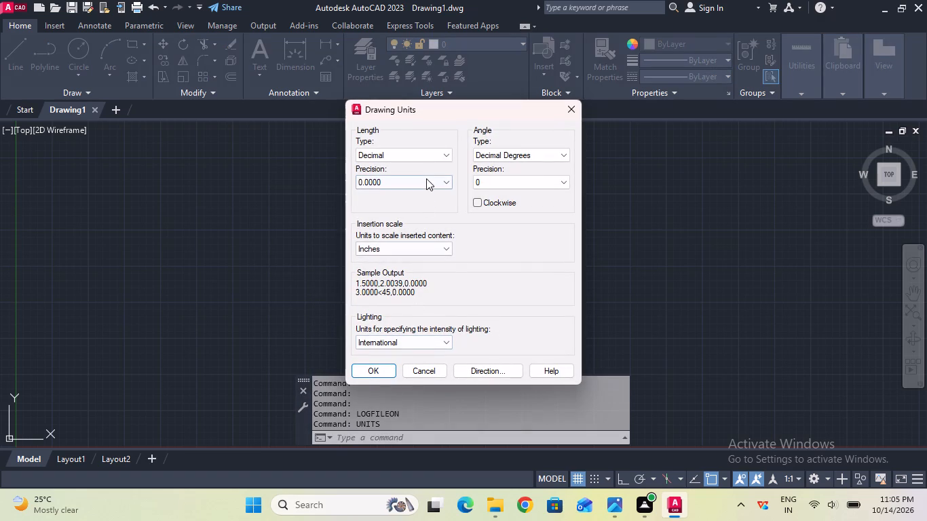
pyautogui.click(426, 178)
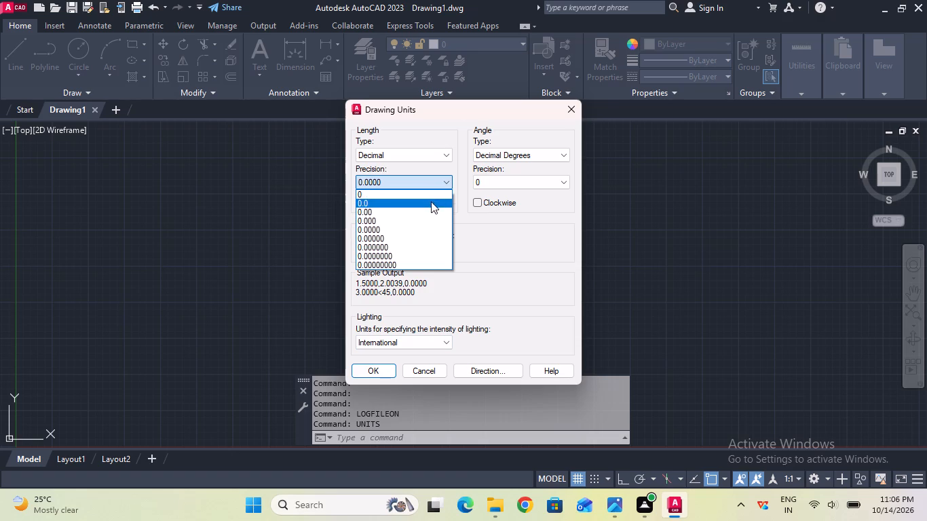
pyautogui.click(438, 185)
pyautogui.click(438, 185)
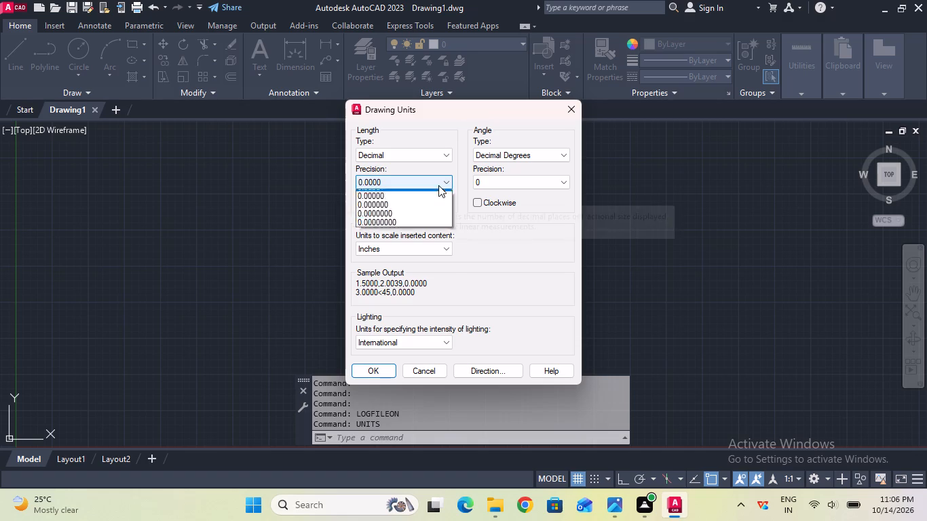
pyautogui.click(434, 195)
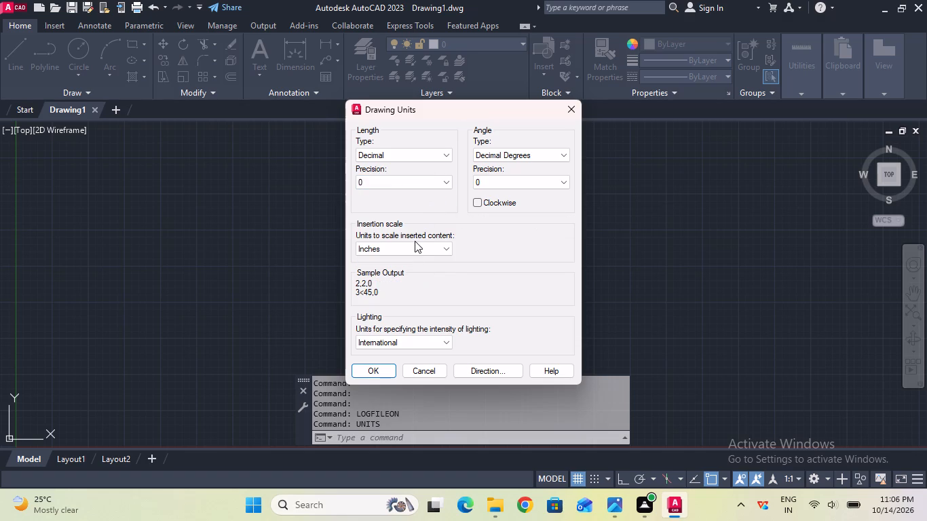
pyautogui.click(415, 241)
pyautogui.click(411, 250)
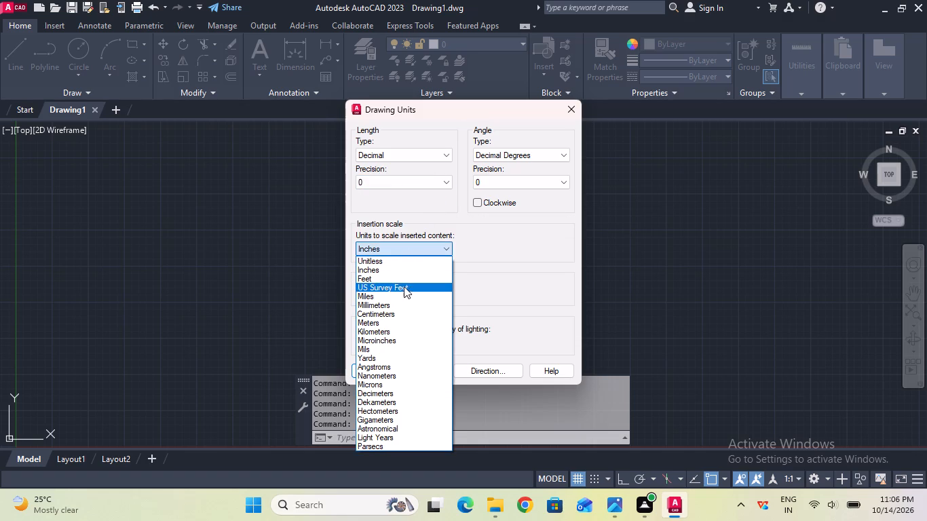
pyautogui.click(400, 303)
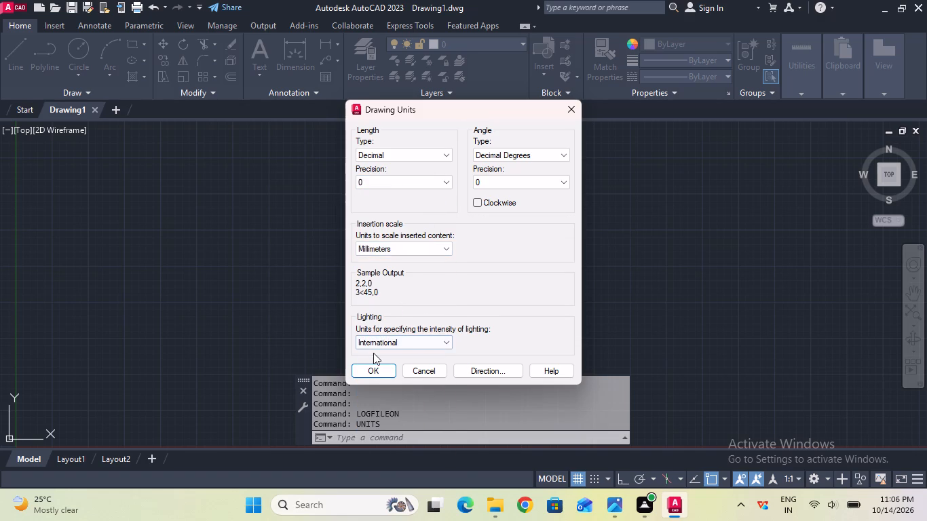
pyautogui.click(370, 362)
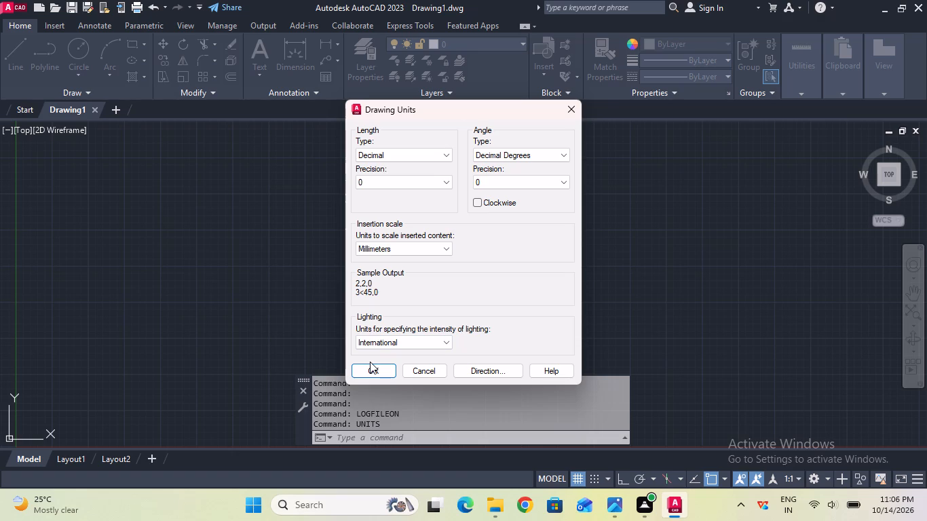
pyautogui.click(370, 364)
# Modify the Standard dimension style's text to height 6 with ISO standard alignment.
pyautogui.click(370, 432)
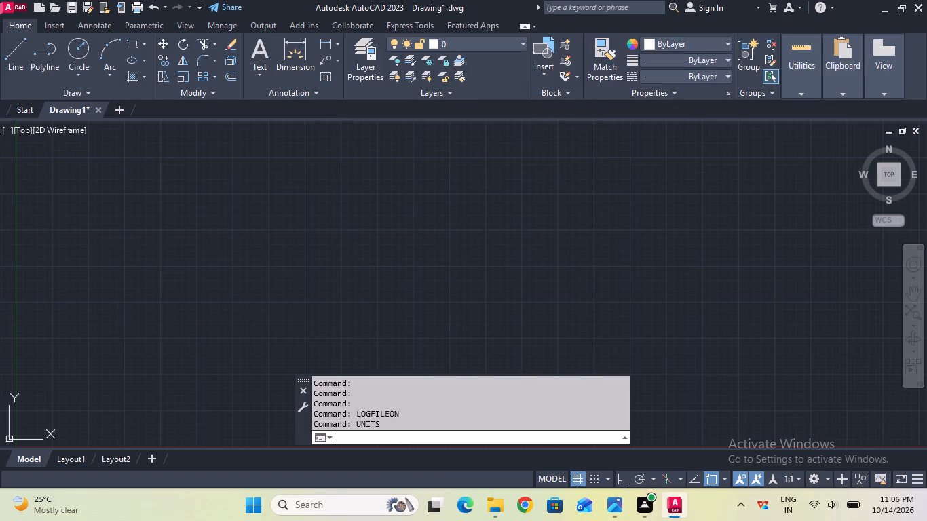
pyautogui.press('d')
pyautogui.press('Return')
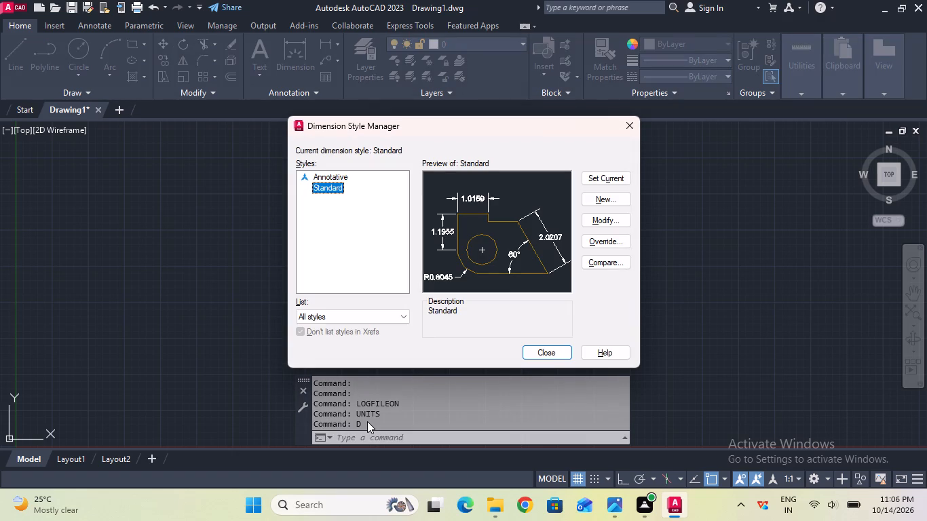
pyautogui.click(614, 221)
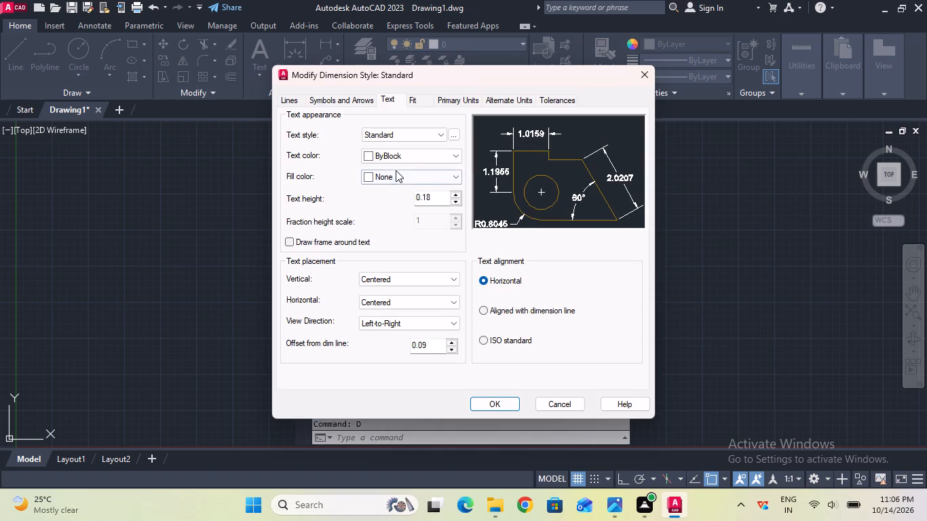
pyautogui.click(433, 188)
pyautogui.click(445, 197)
pyautogui.press('BackSpace')
pyautogui.press('BackSpace')
pyautogui.press('BackSpace')
pyautogui.press('BackSpace')
pyautogui.press('BackSpace')
pyautogui.press('BackSpace')
pyautogui.press('BackSpace')
pyautogui.press('BackSpace')
pyautogui.press('6')
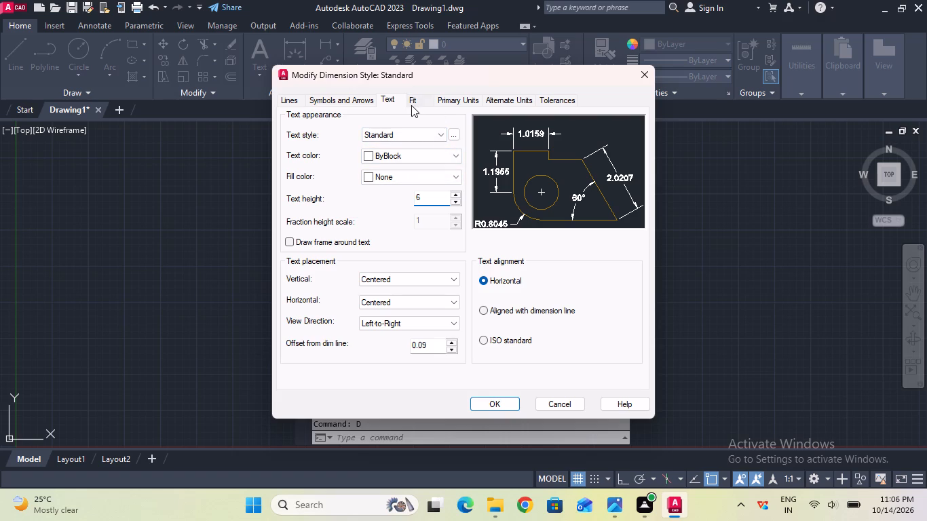
pyautogui.click(502, 334)
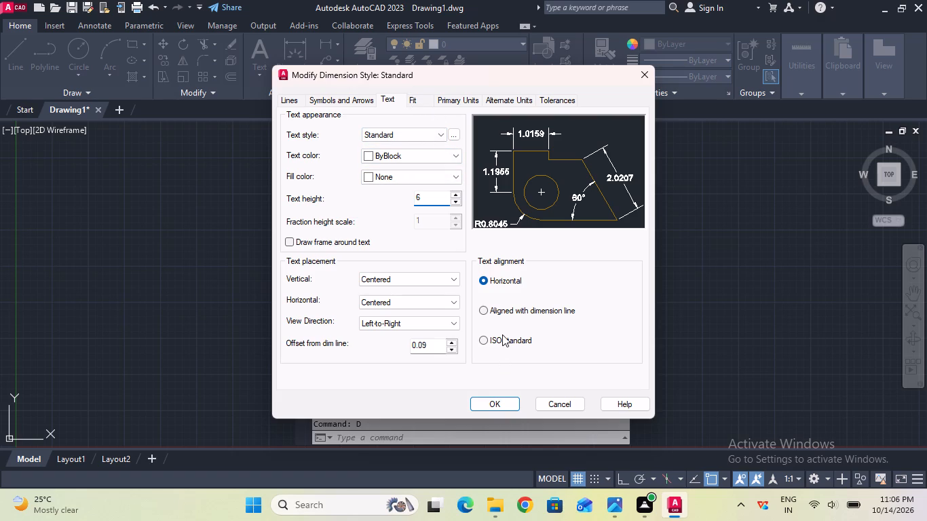
pyautogui.click(493, 336)
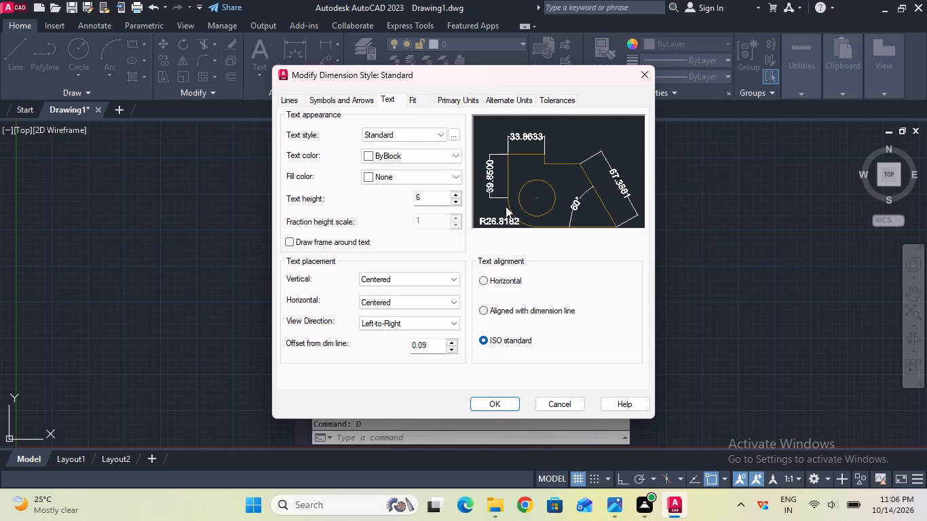
# Set the Standard dimension style's linear precision to 0, make the style current and close the Dimension Style Manager.
pyautogui.click(475, 98)
pyautogui.click(455, 142)
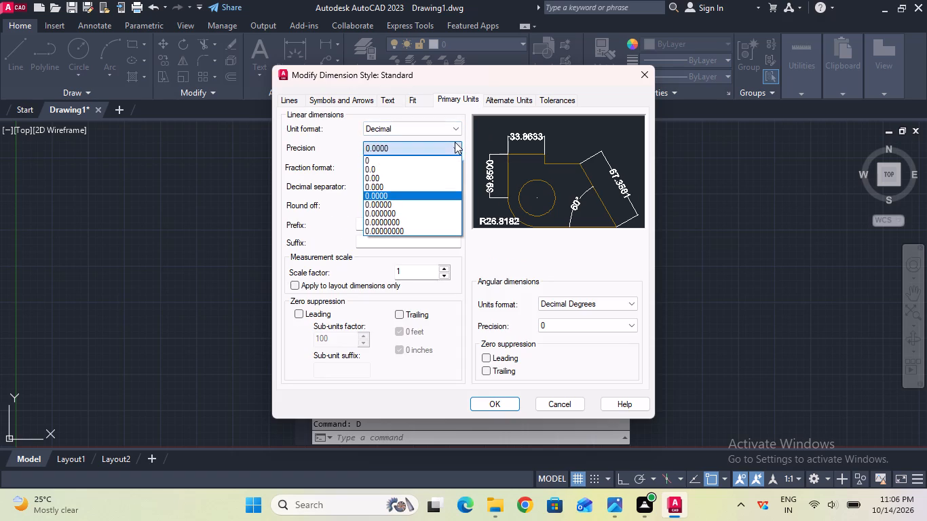
pyautogui.click(451, 158)
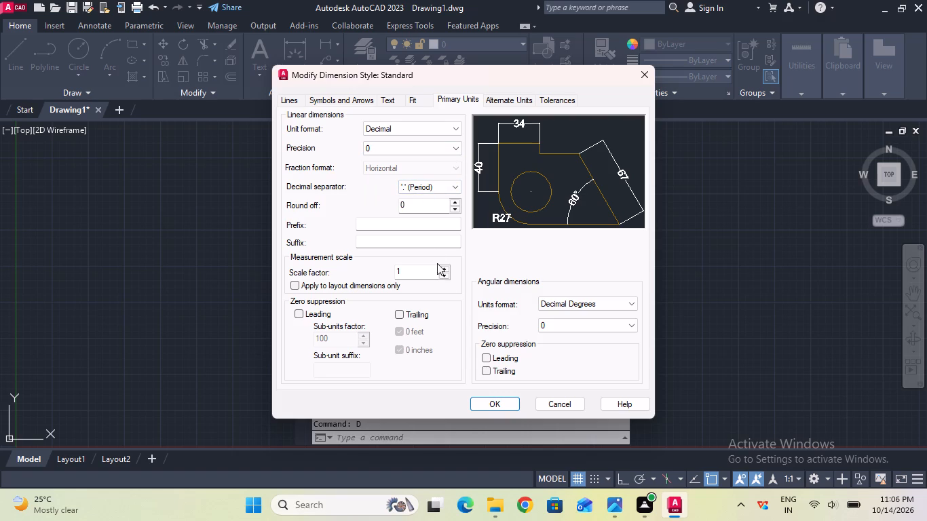
pyautogui.click(511, 399)
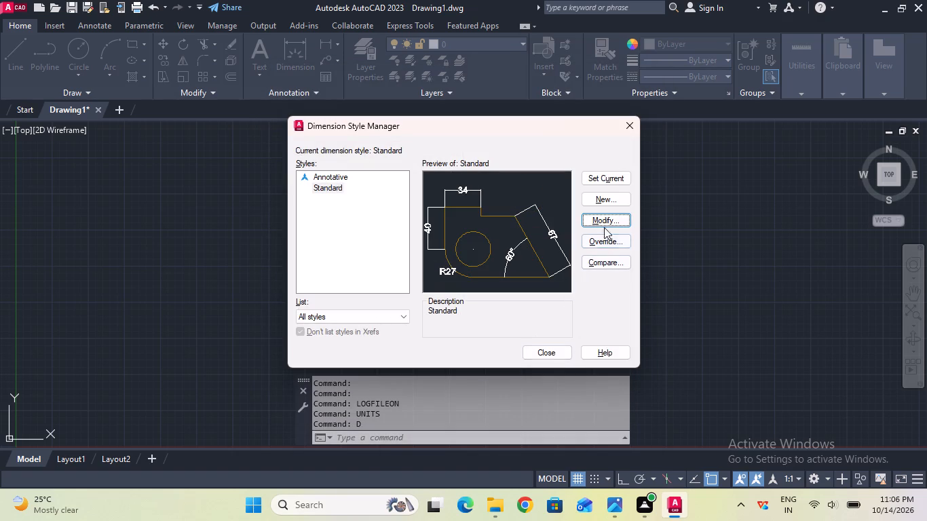
pyautogui.click(609, 172)
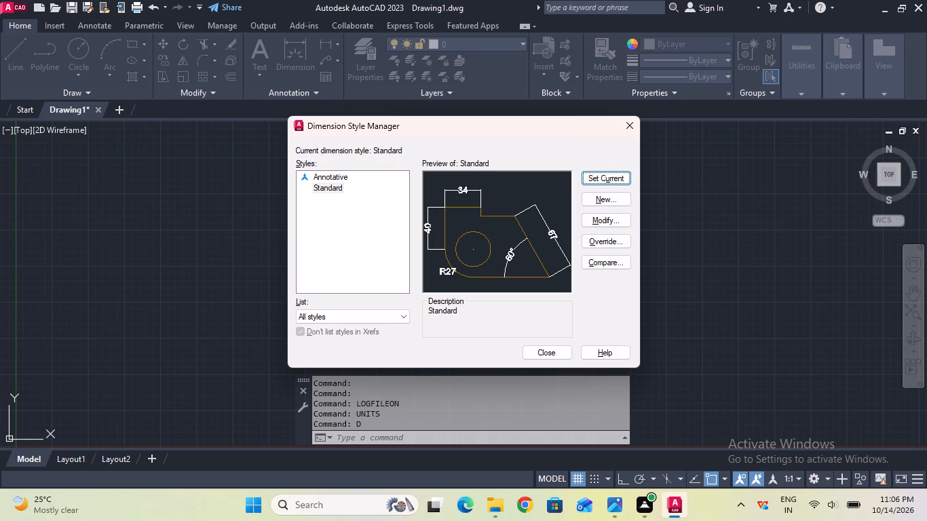
pyautogui.click(542, 349)
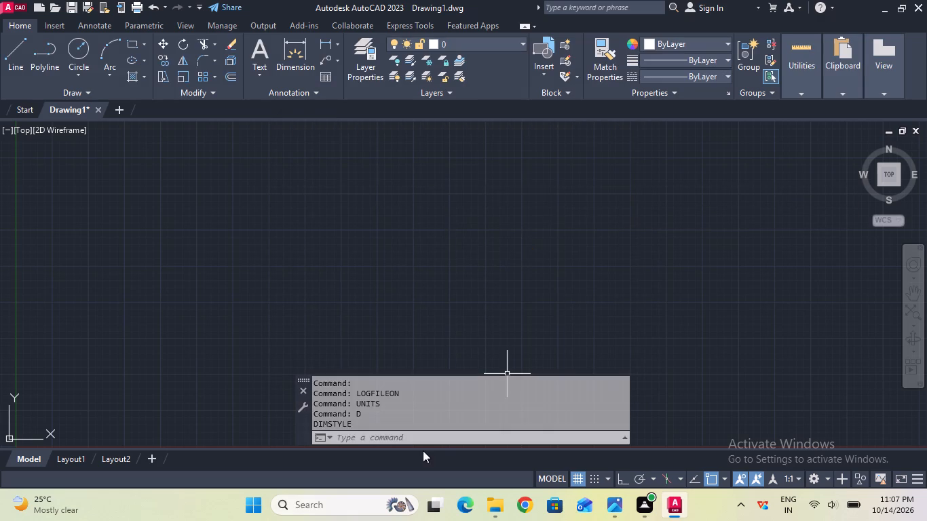
# Set the model space limits from 0,0 to 100,100.
pyautogui.click(435, 423)
pyautogui.click(435, 438)
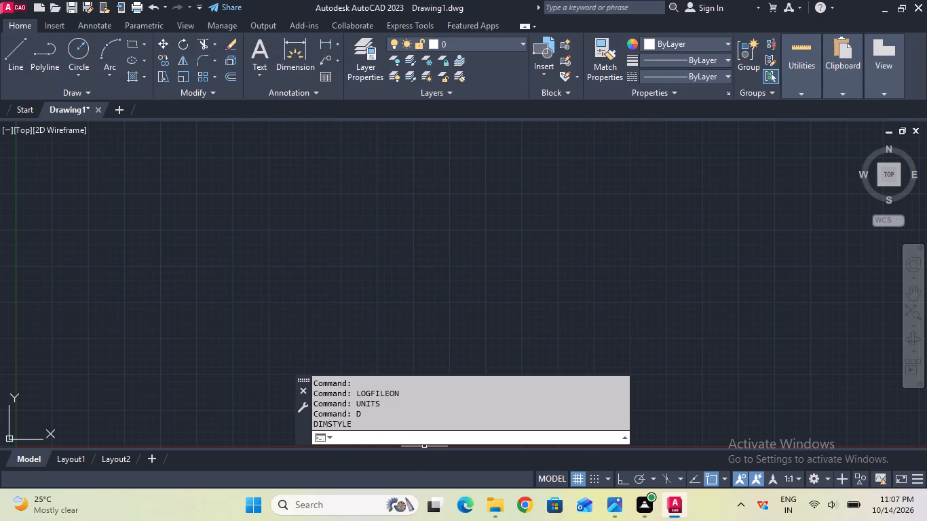
pyautogui.write('lim')
pyautogui.press('Return')
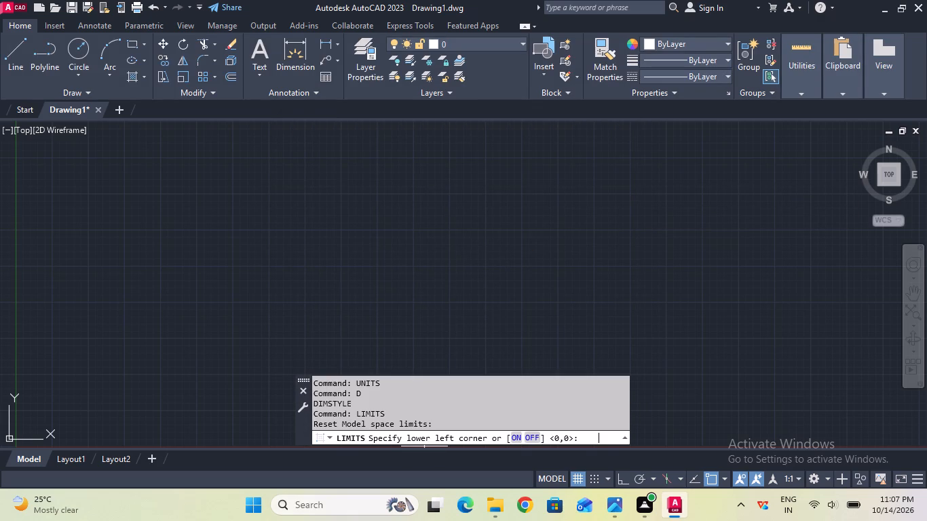
pyautogui.write('0,0')
pyautogui.press('Return')
pyautogui.write('100,100')
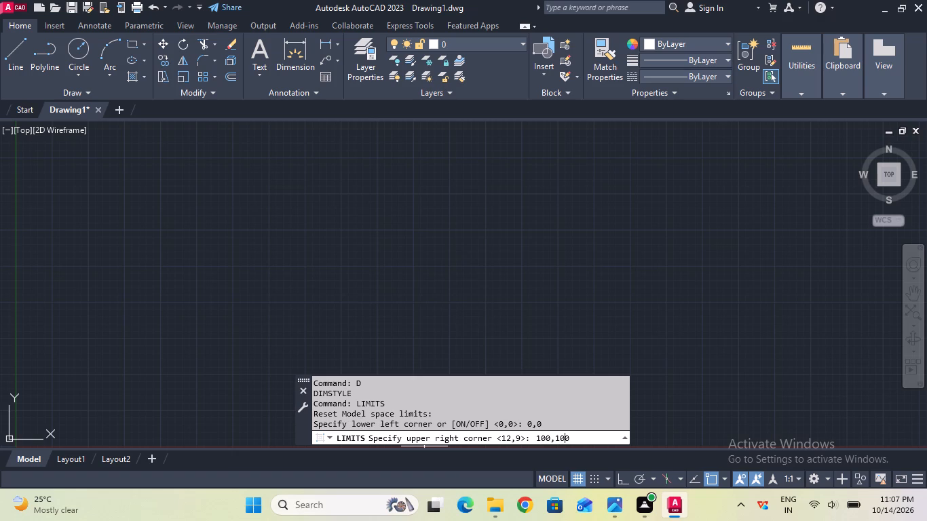
pyautogui.press('Return')
pyautogui.press('z')
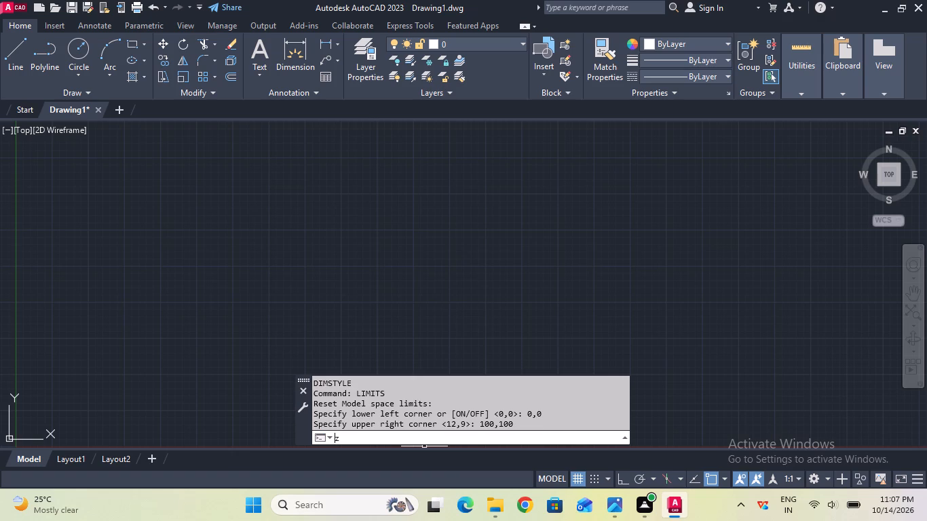
pyautogui.press('Return')
pyautogui.press('a')
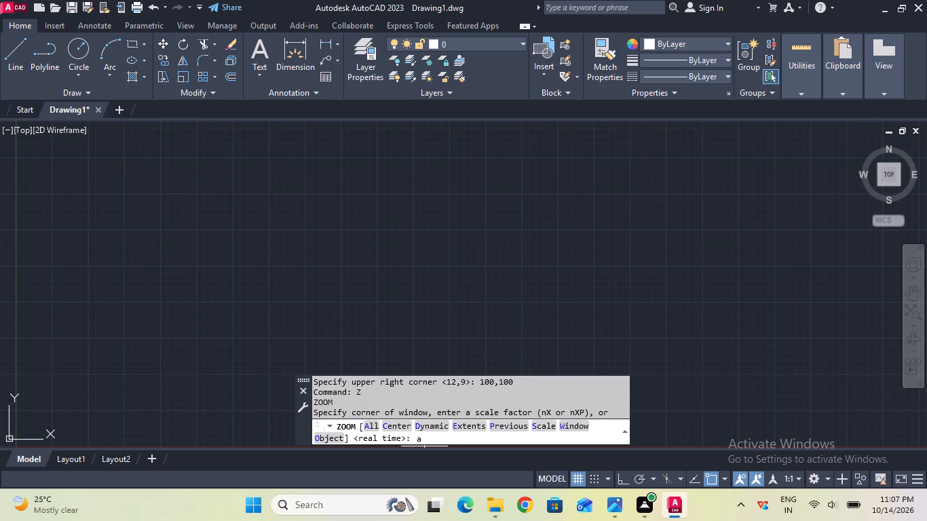
pyautogui.press('Return')
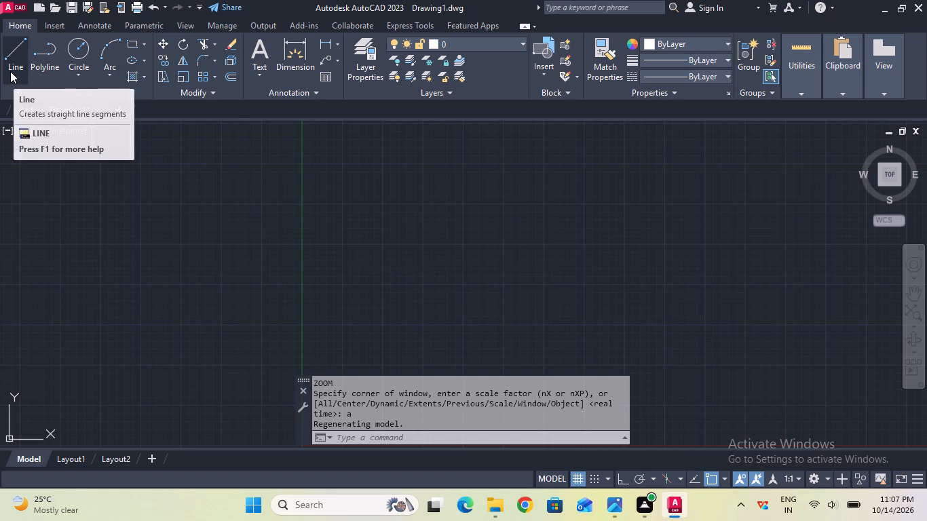
# Load the CENTER linetype from acad.lin into the drawing.
pyautogui.click(715, 83)
pyautogui.click(705, 143)
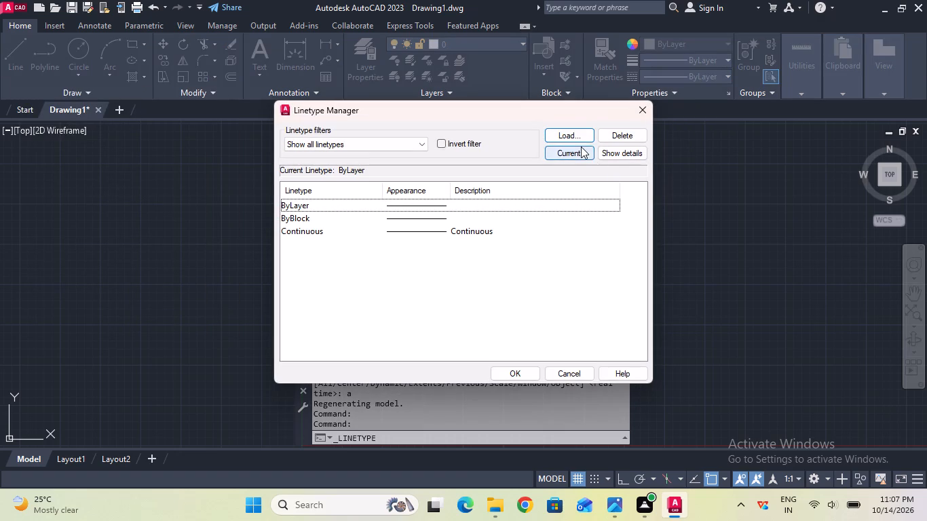
pyautogui.click(580, 132)
pyautogui.scroll(-1, 518, 225)
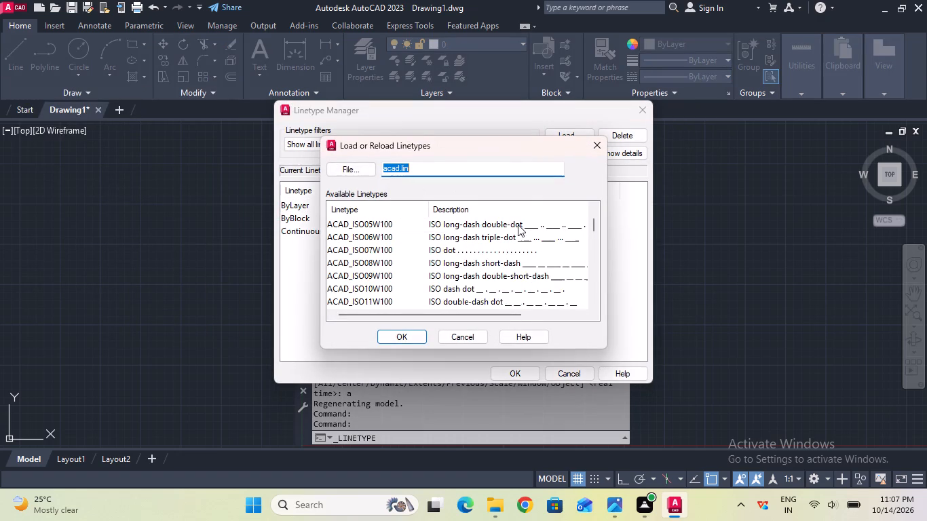
pyautogui.scroll(-4, 518, 225)
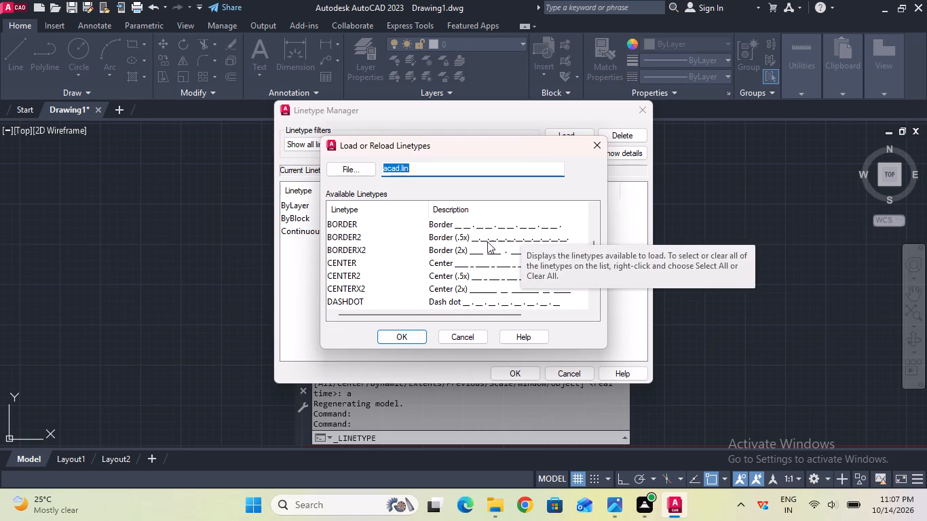
pyautogui.click(436, 256)
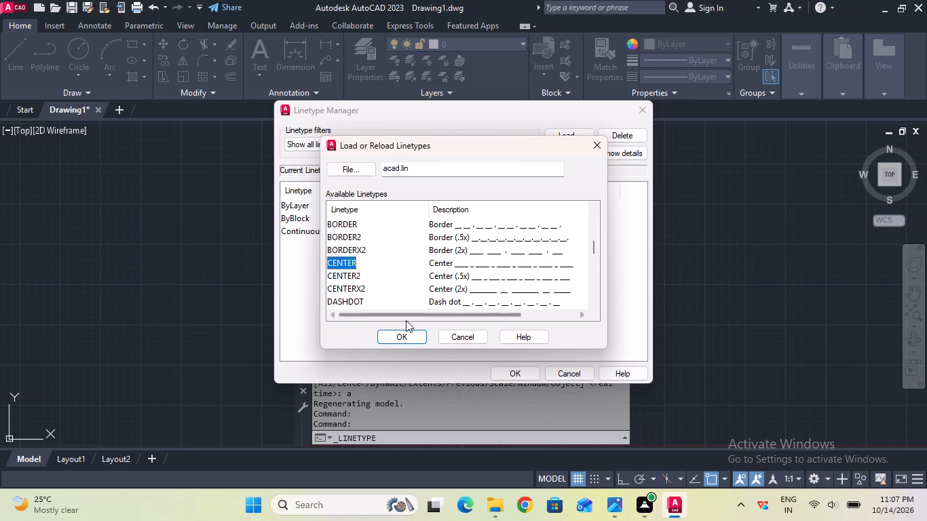
pyautogui.click(406, 345)
pyautogui.click(411, 338)
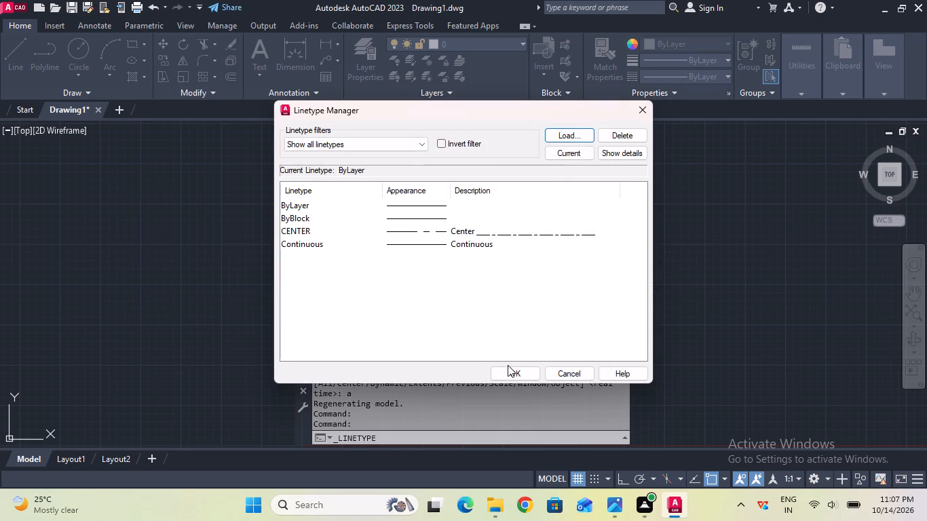
pyautogui.click(510, 375)
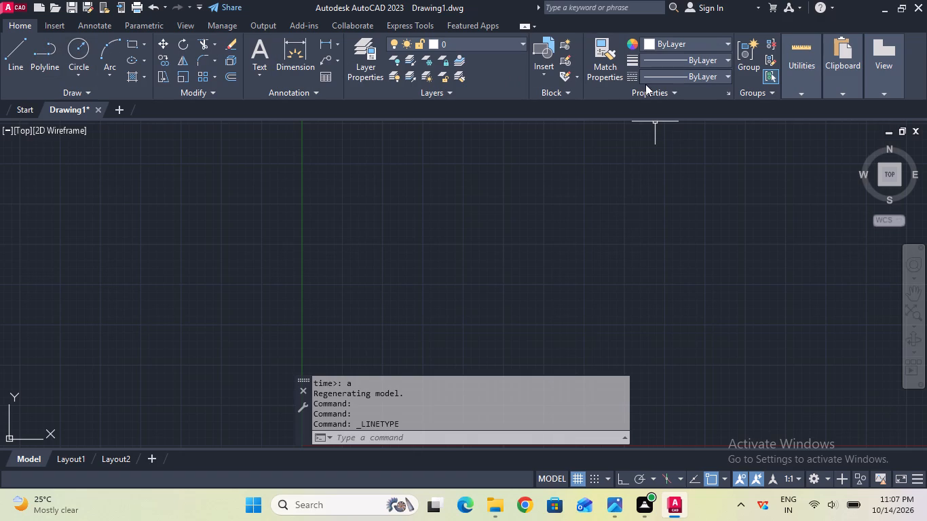
# Make the CENTER linetype current and draw a horizontal centerline 129 mm long with Ortho on.
pyautogui.click(653, 84)
pyautogui.click(662, 123)
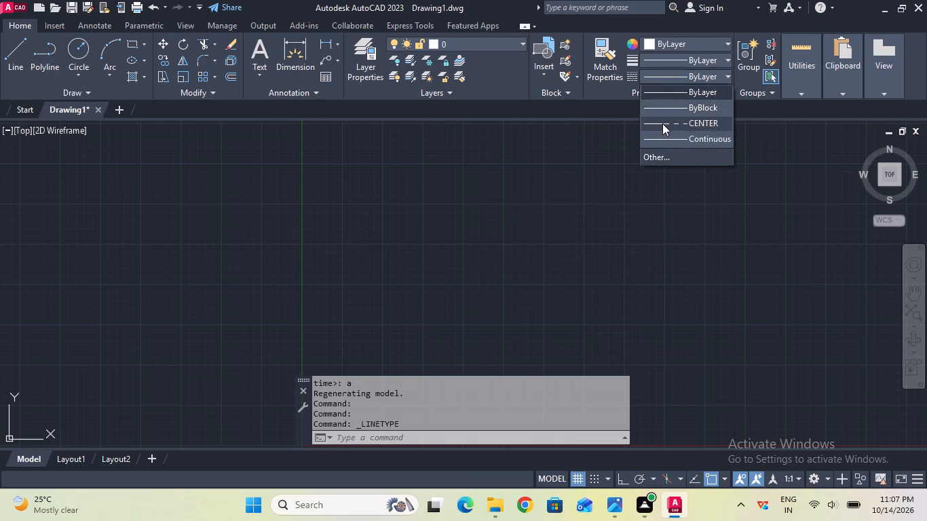
pyautogui.click(26, 54)
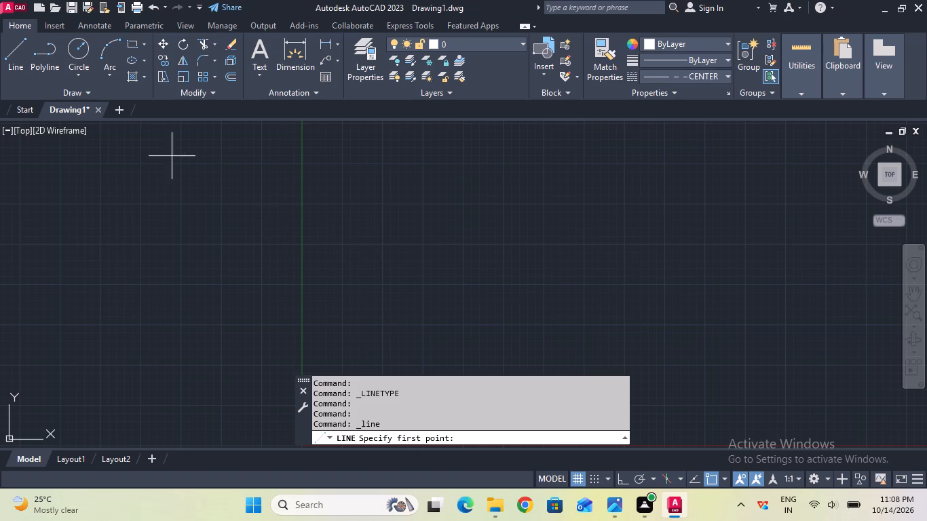
pyautogui.click(19, 75)
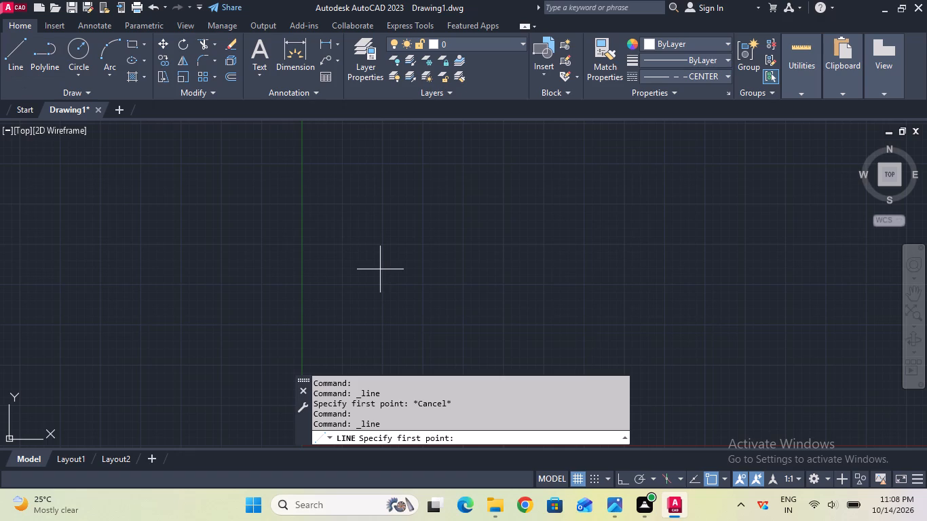
pyautogui.click(380, 269)
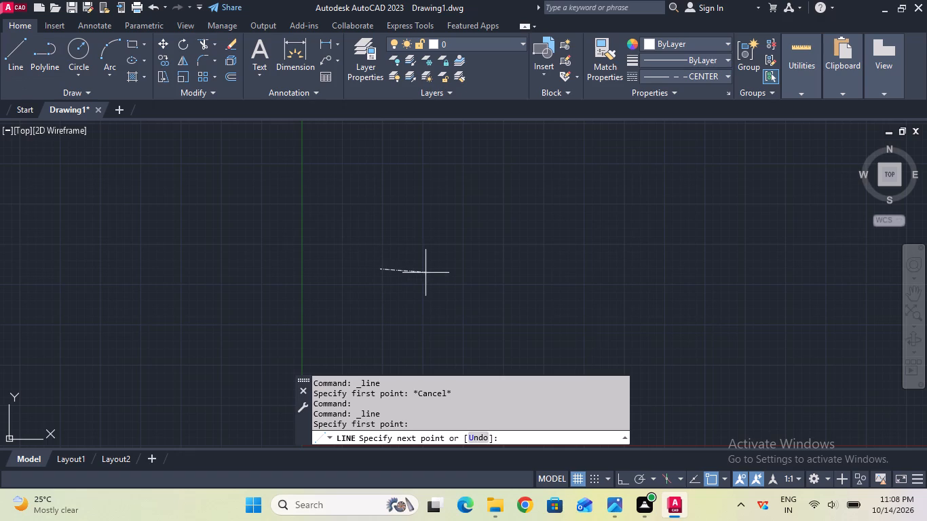
pyautogui.write('12')
pyautogui.press('9')
pyautogui.press('F8')
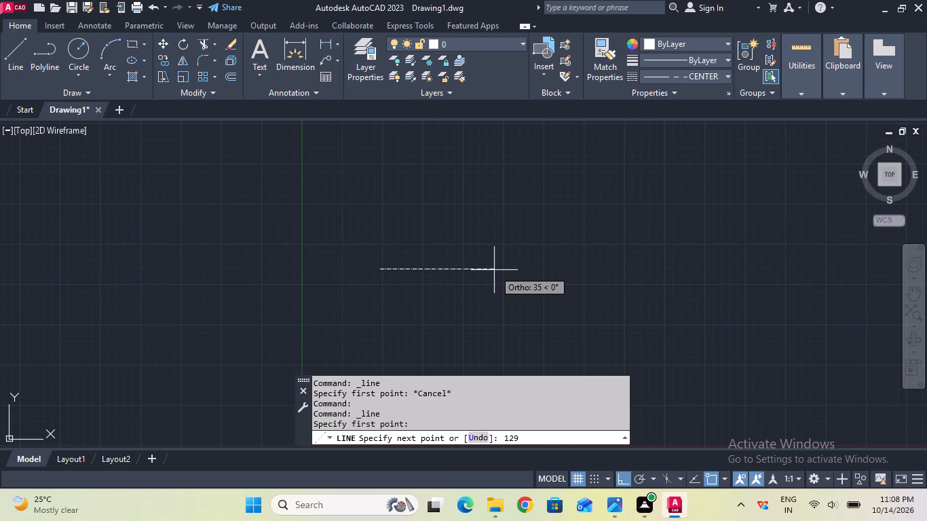
pyautogui.press('Return')
pyautogui.press('Escape')
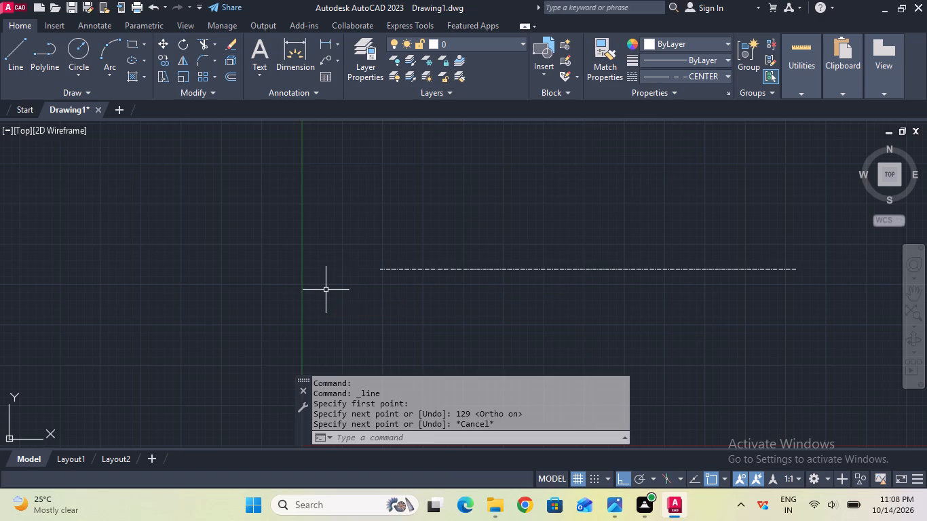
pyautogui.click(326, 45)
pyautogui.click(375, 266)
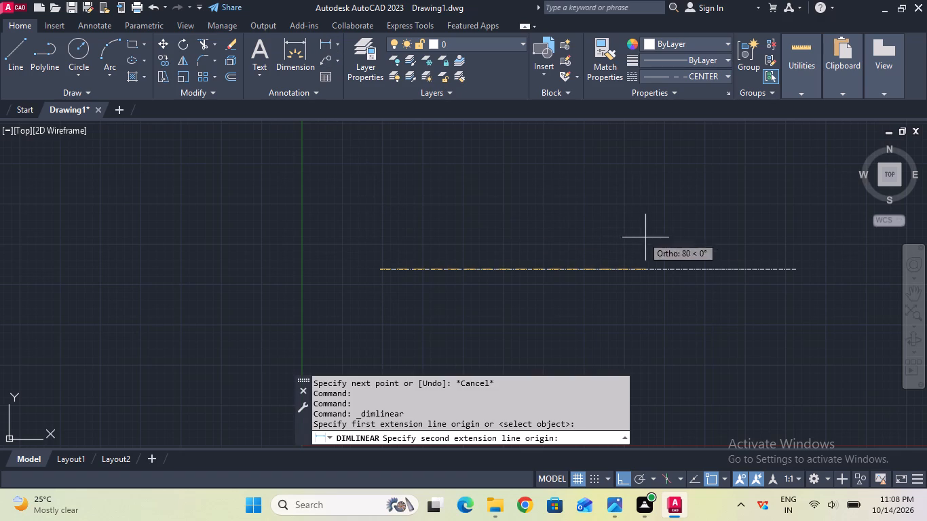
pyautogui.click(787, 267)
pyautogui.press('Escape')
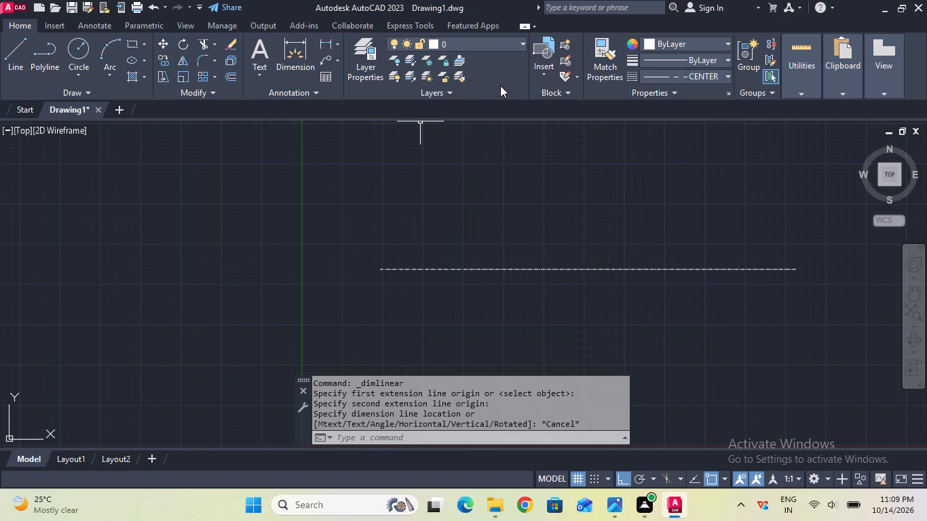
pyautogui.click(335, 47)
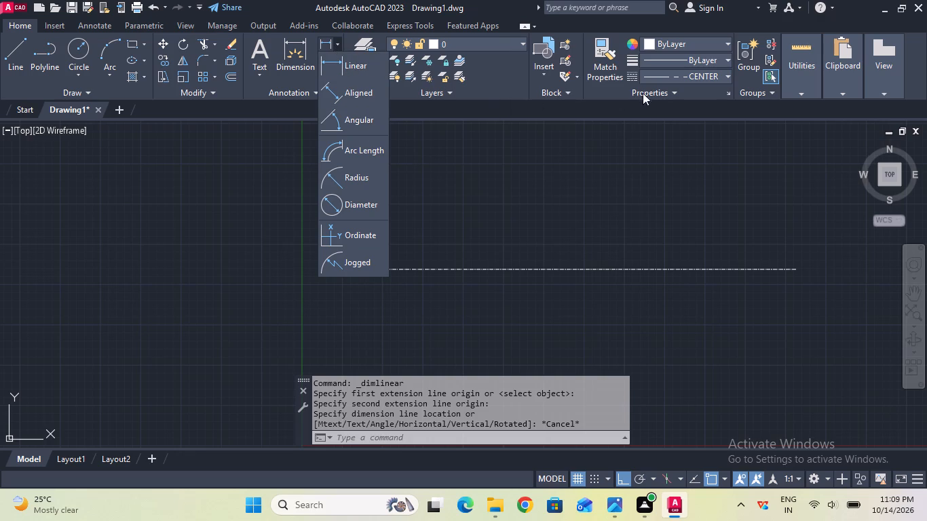
# Set the current linetype to ByLayer.
pyautogui.click(659, 69)
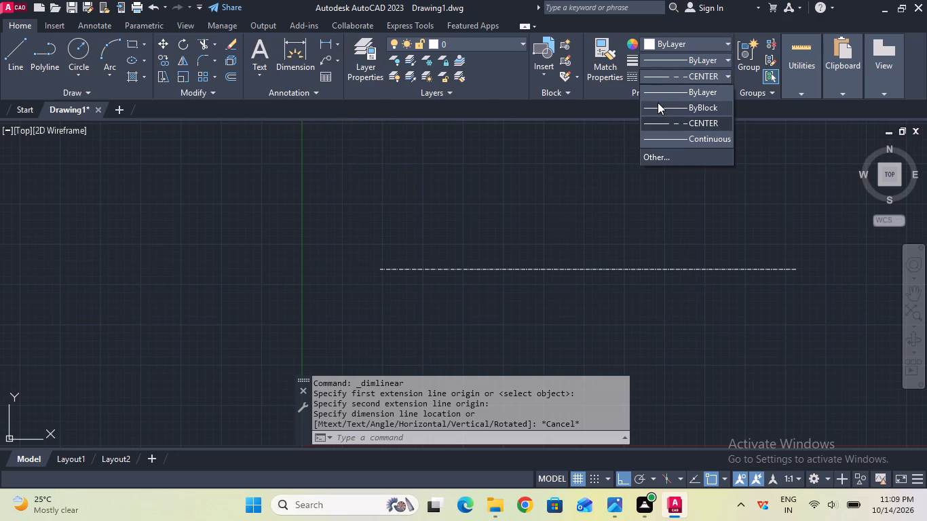
pyautogui.click(658, 93)
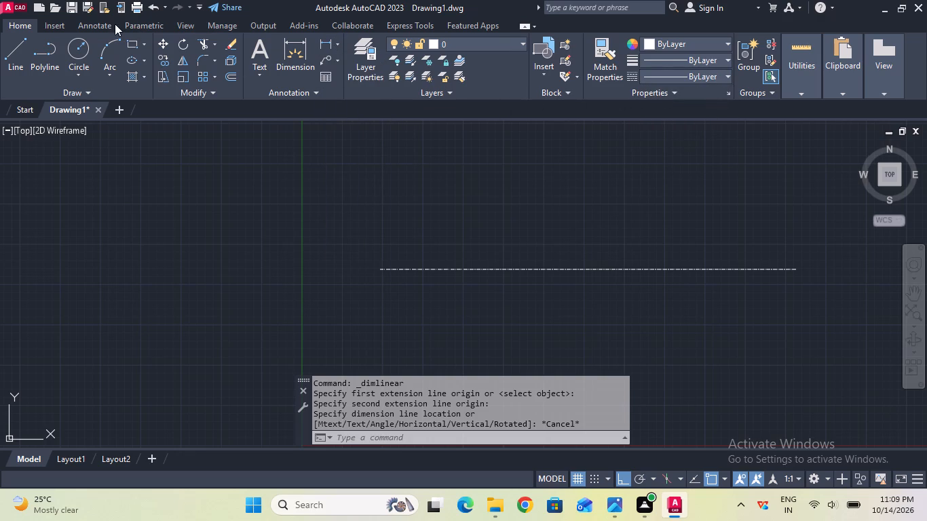
pyautogui.click(75, 42)
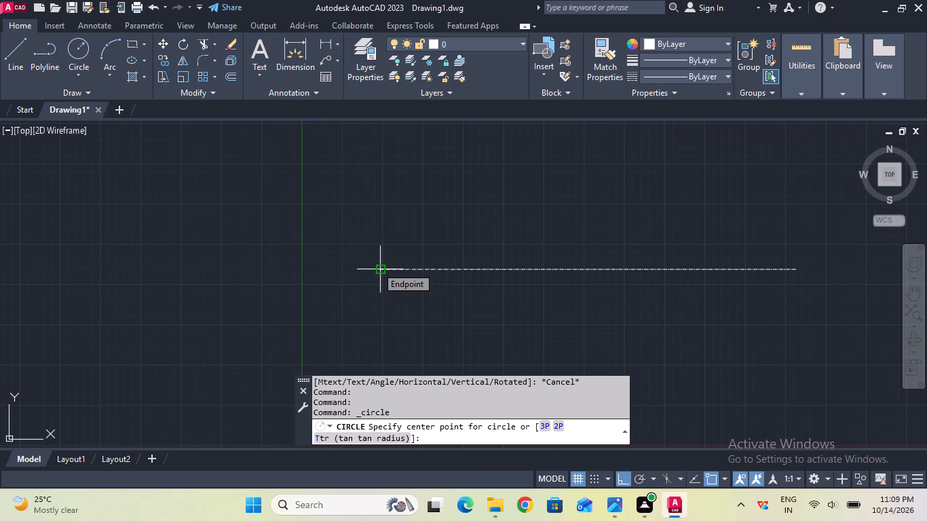
pyautogui.press('Escape')
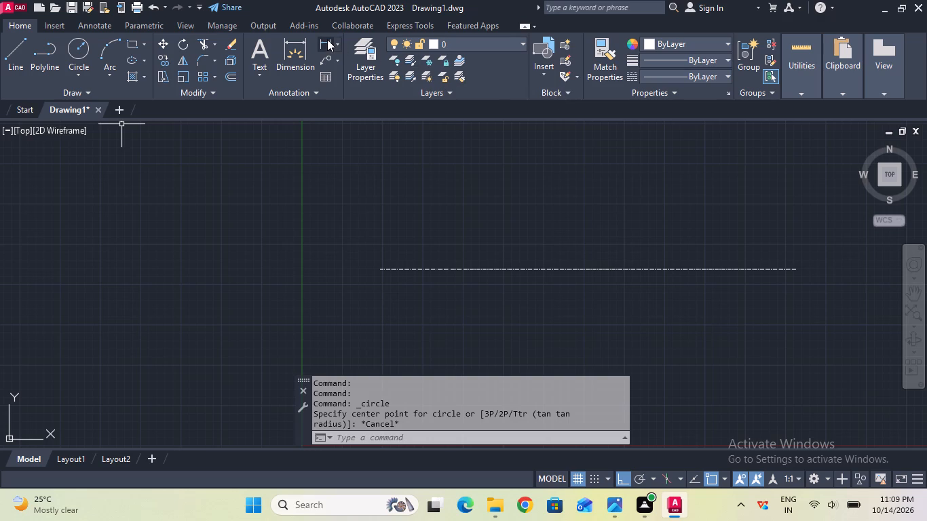
# Place a 32 mm horizontal linear dimension below the centerline, measured from its left endpoint.
pyautogui.click(327, 39)
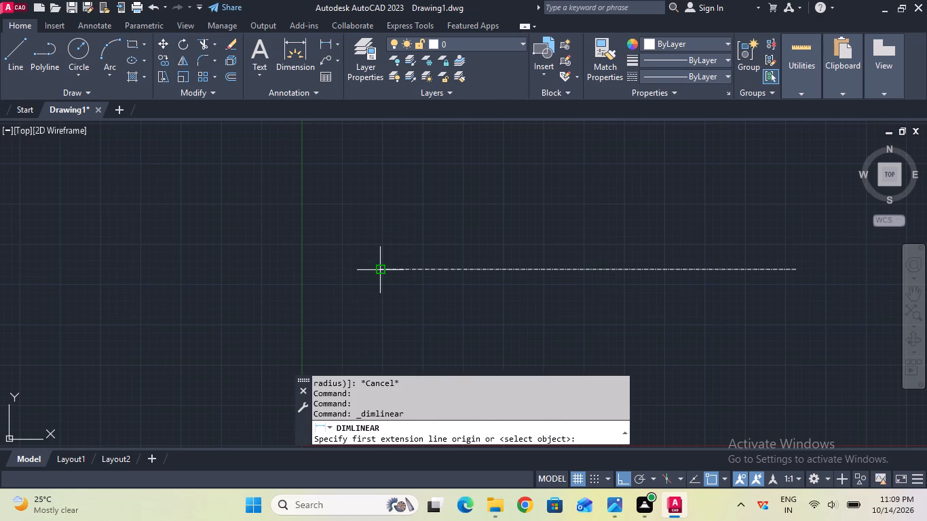
pyautogui.click(380, 270)
pyautogui.write('32')
pyautogui.press('Return')
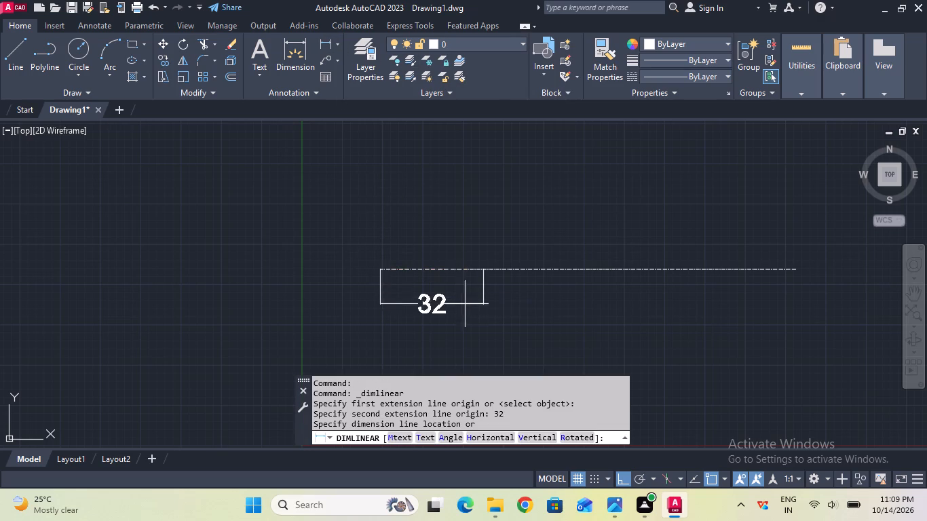
pyautogui.click(463, 324)
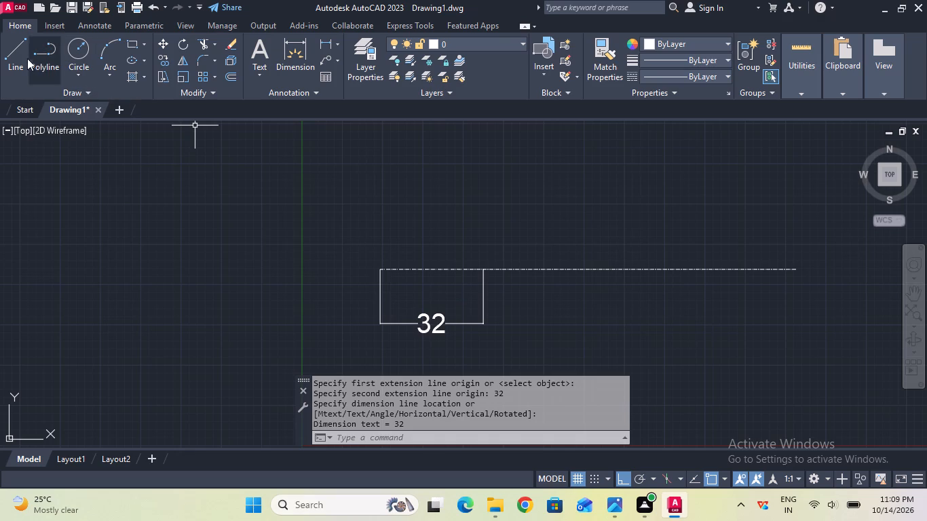
# Draw a vertical line along the dimension's right extension line, from the dimension line up to the centerline.
pyautogui.click(21, 58)
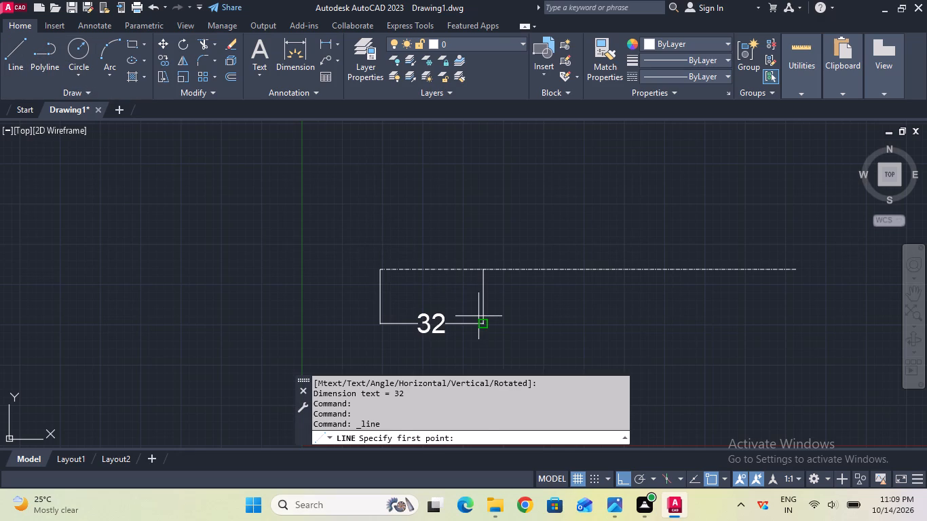
pyautogui.click(478, 316)
pyautogui.click(487, 267)
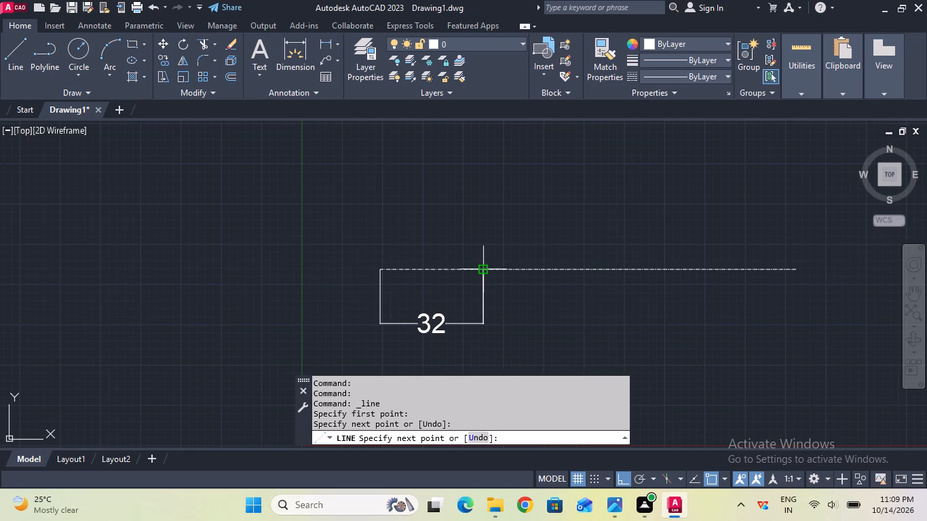
pyautogui.press('Escape')
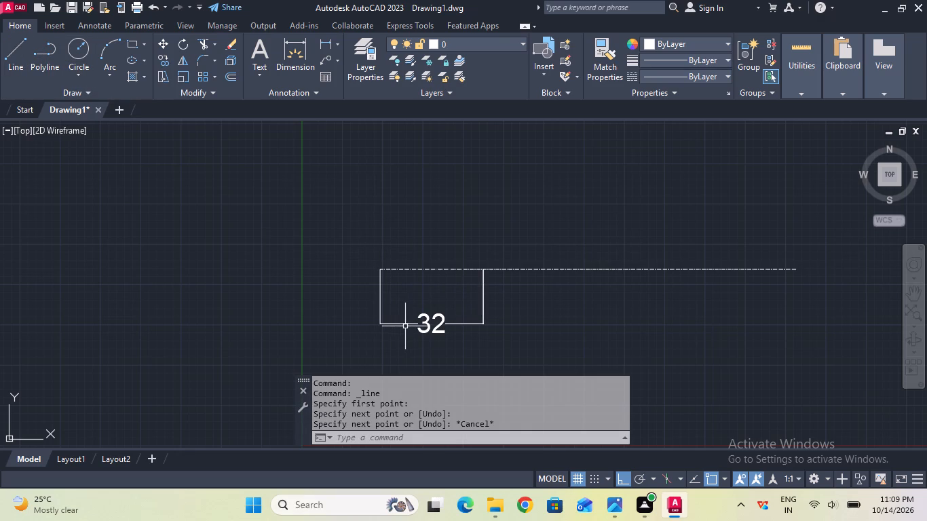
# Delete the 32 mm linear dimension, keeping the vertical line.
pyautogui.click(405, 326)
pyautogui.press('`')
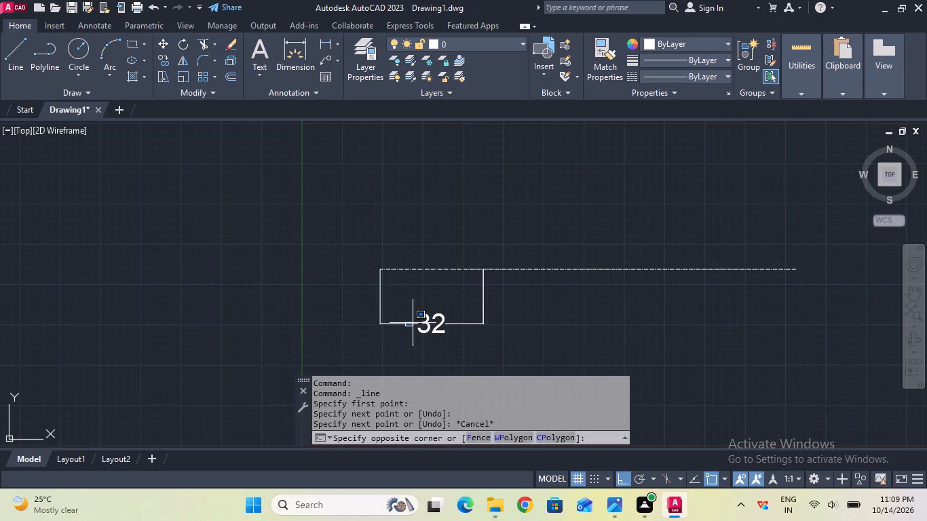
pyautogui.press('Escape')
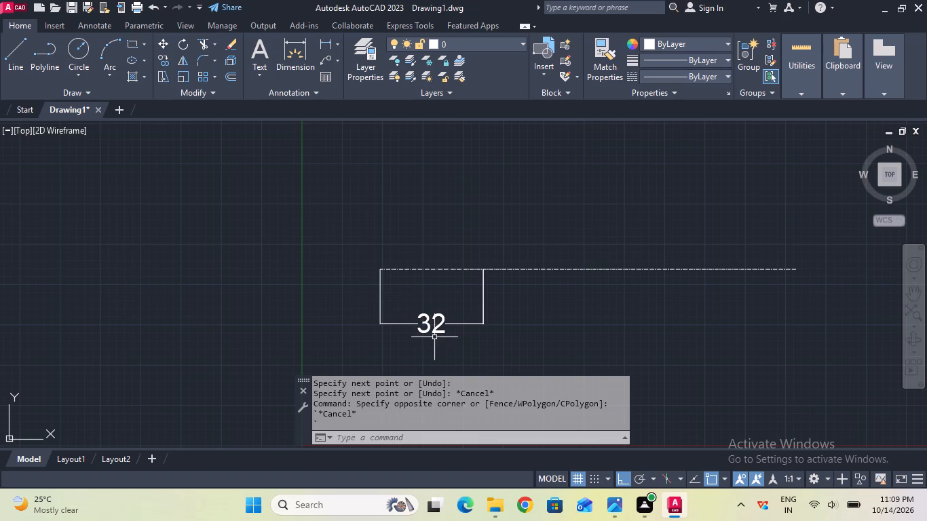
pyautogui.click(440, 324)
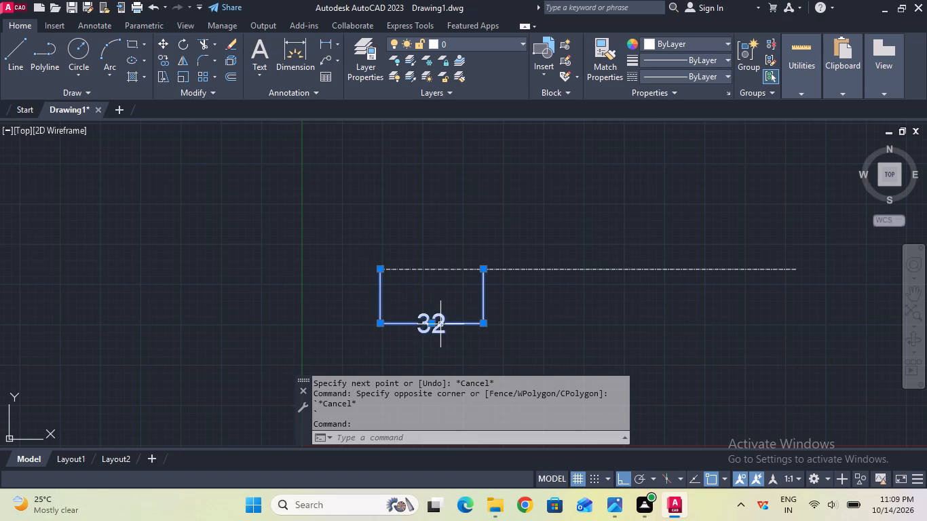
pyautogui.press('Delete')
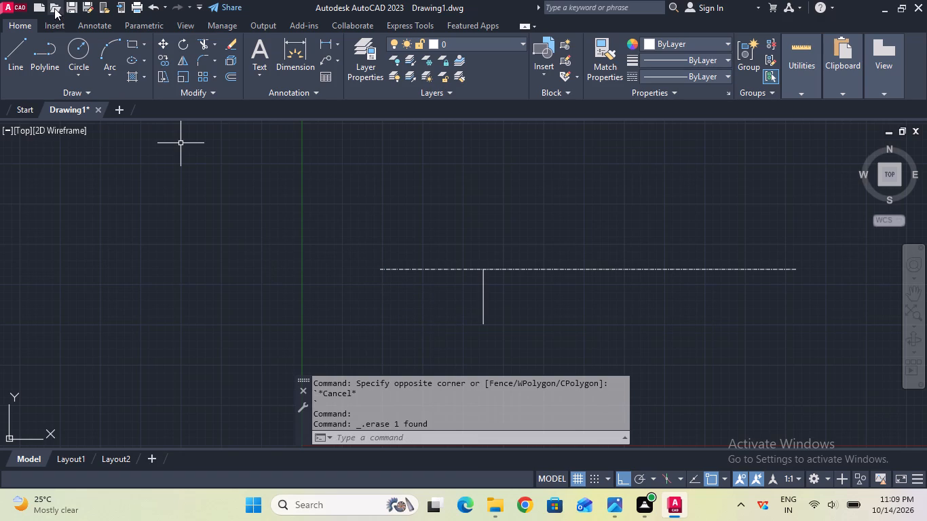
# Draw a circle of radius 32 mm centered where the vertical line meets the centerline.
pyautogui.click(75, 46)
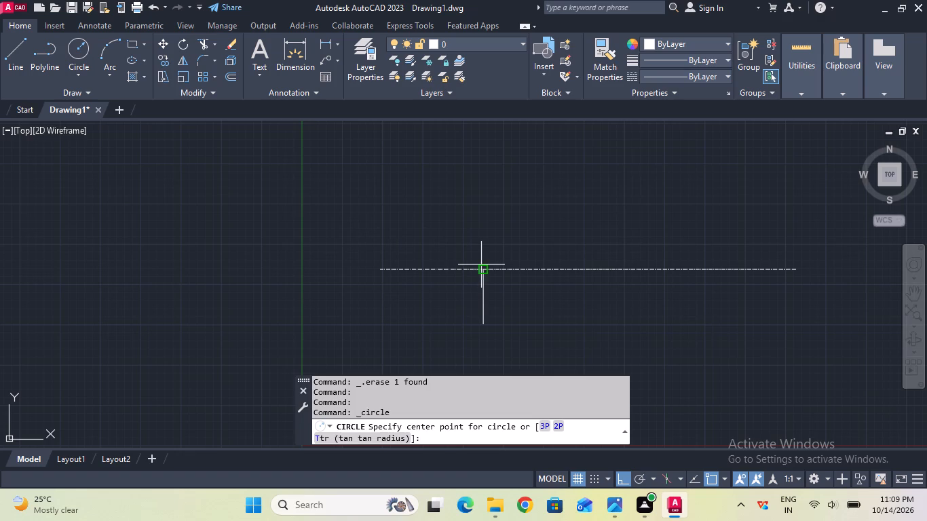
pyautogui.click(481, 265)
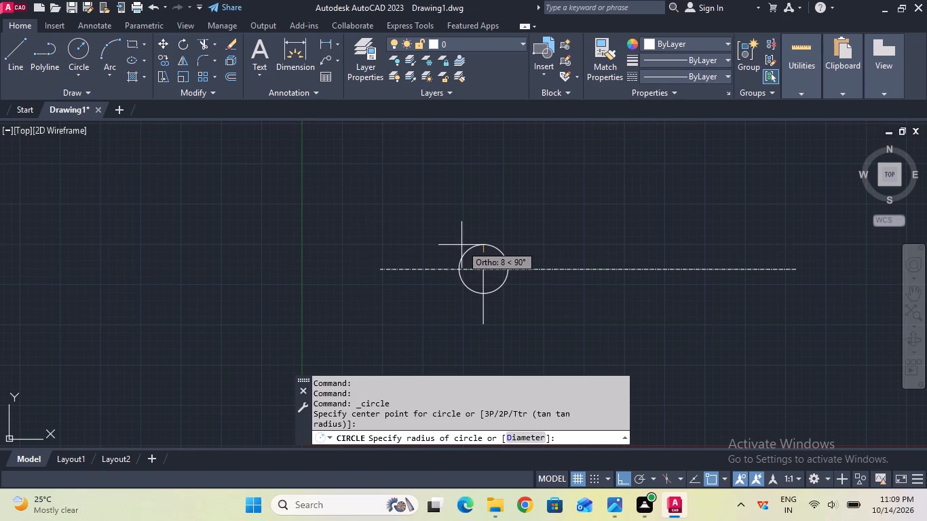
pyautogui.write('32')
pyautogui.press('Return')
pyautogui.press('Escape')
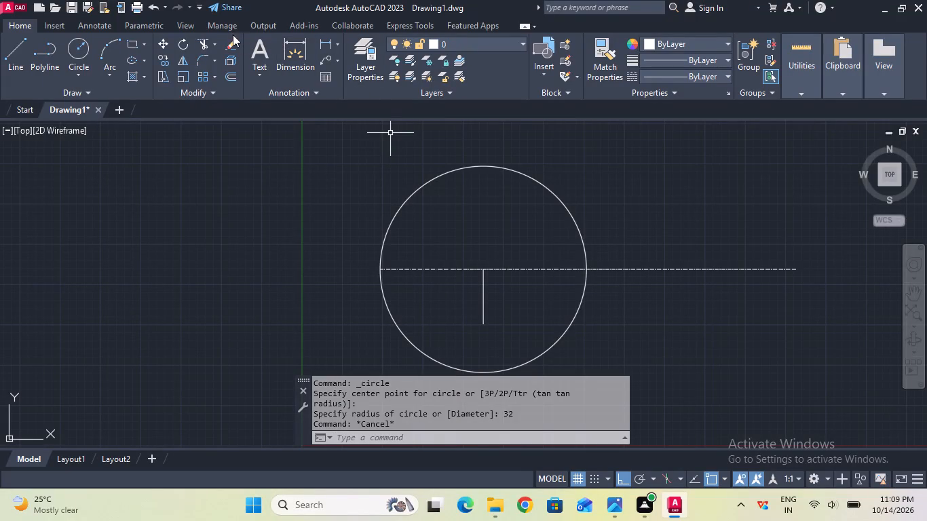
# Remove the vertical line below the circle's center with Trim.
pyautogui.click(207, 41)
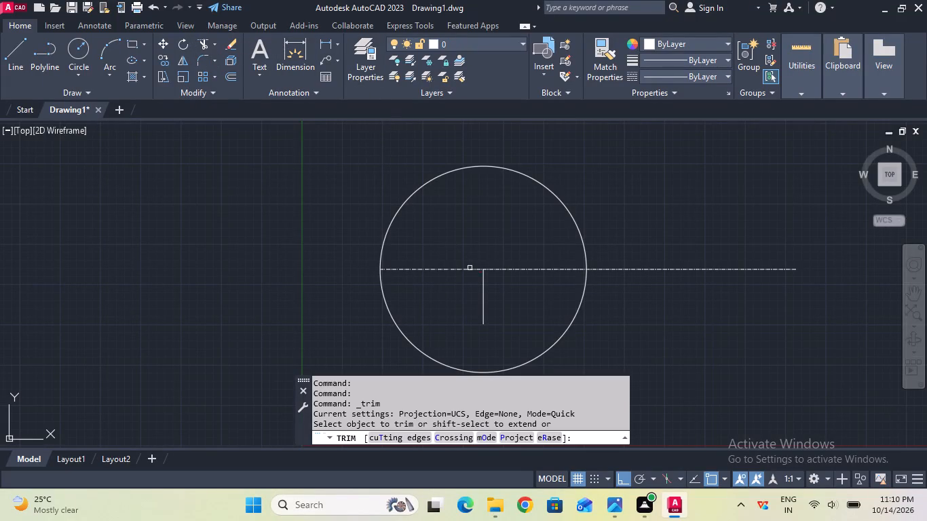
pyautogui.click(483, 287)
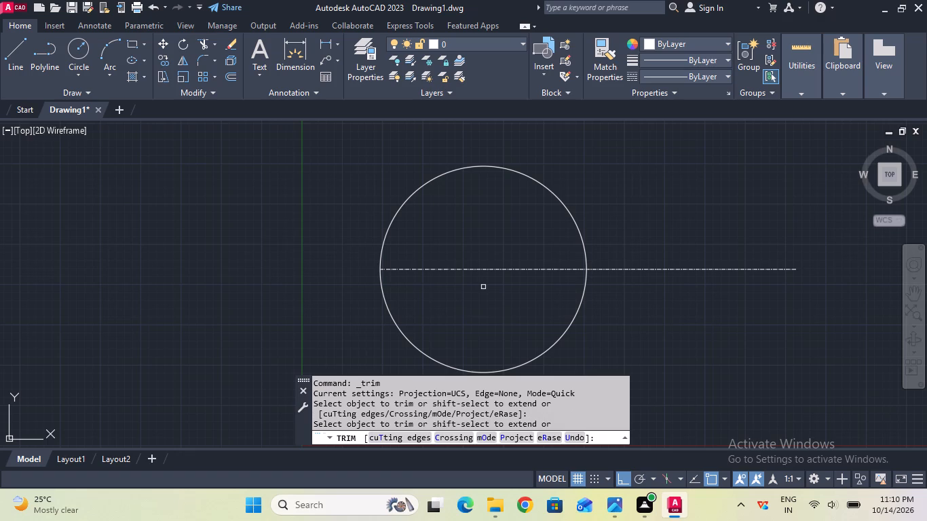
pyautogui.press('Escape')
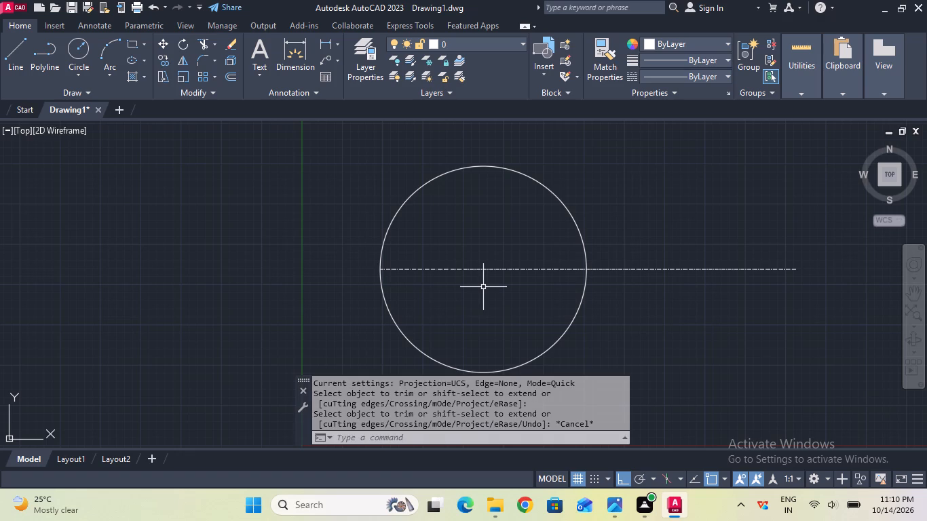
# Draw a 32 mm horizontal line rightward from the bottom quadrant of the large circle.
pyautogui.scroll(-1, 483, 275)
pyautogui.moveTo(483, 275); pyautogui.dragTo(420, 241, button='middle')
pyautogui.click(24, 54)
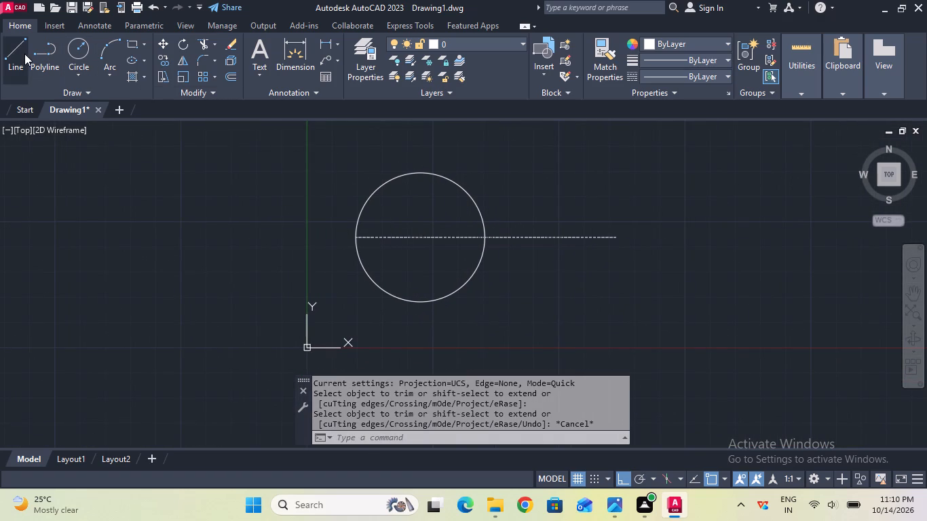
pyautogui.click(423, 305)
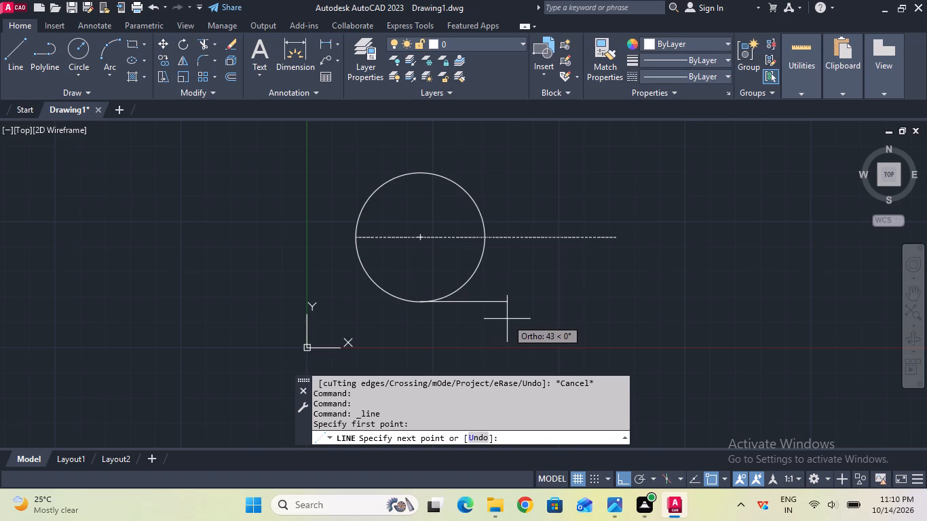
pyautogui.write('32')
pyautogui.press('Return')
pyautogui.press('Escape')
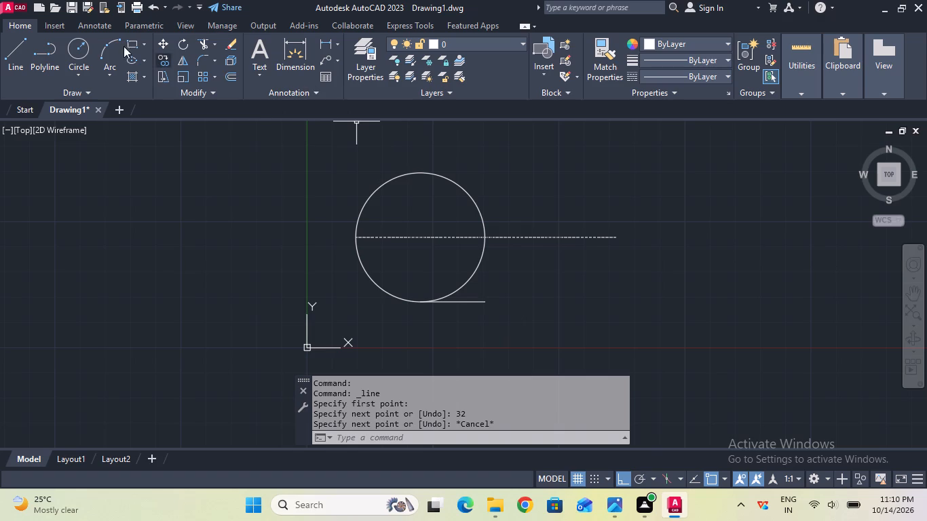
# Draw a 32 mm horizontal line rightward from the top quadrant of the large circle.
pyautogui.click(24, 42)
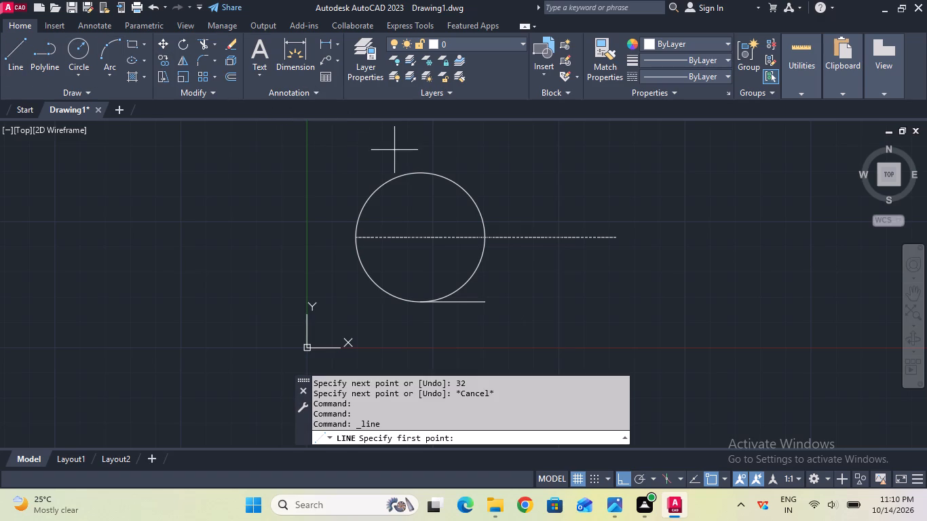
pyautogui.click(425, 172)
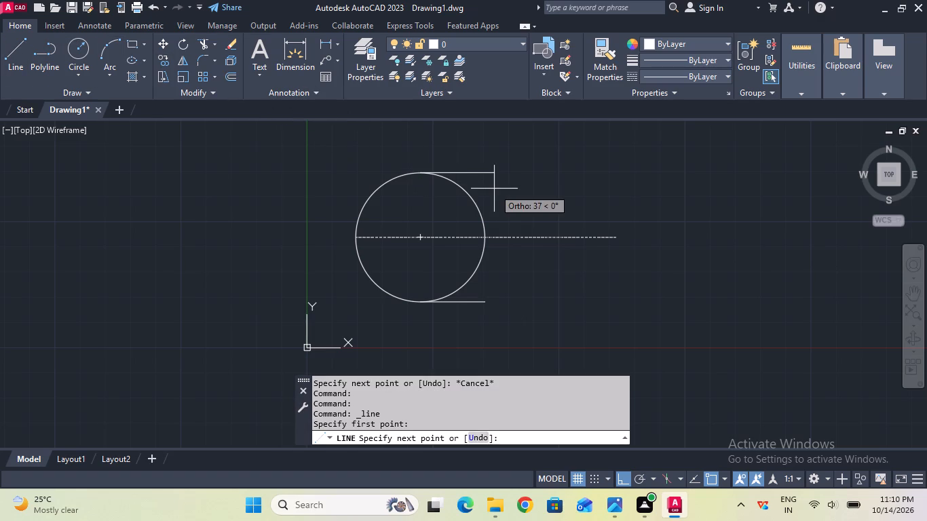
pyautogui.write('32')
pyautogui.press('Return')
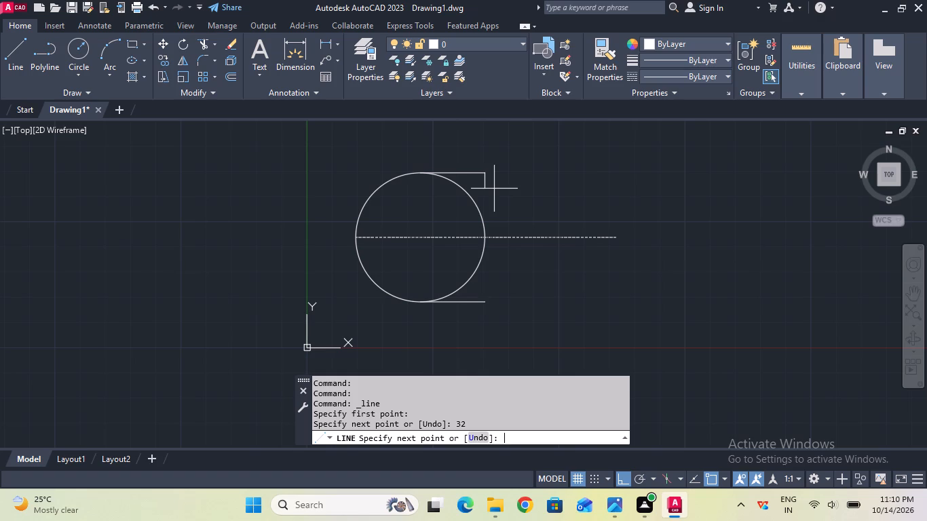
pyautogui.press('Escape')
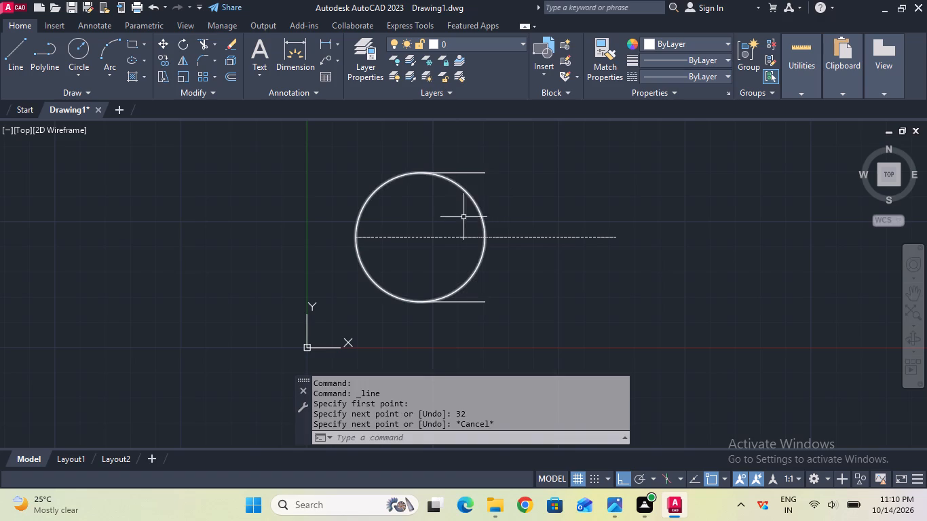
# Draw a circle of radius 15 mm centered on the right endpoint of the centerline.
pyautogui.click(78, 52)
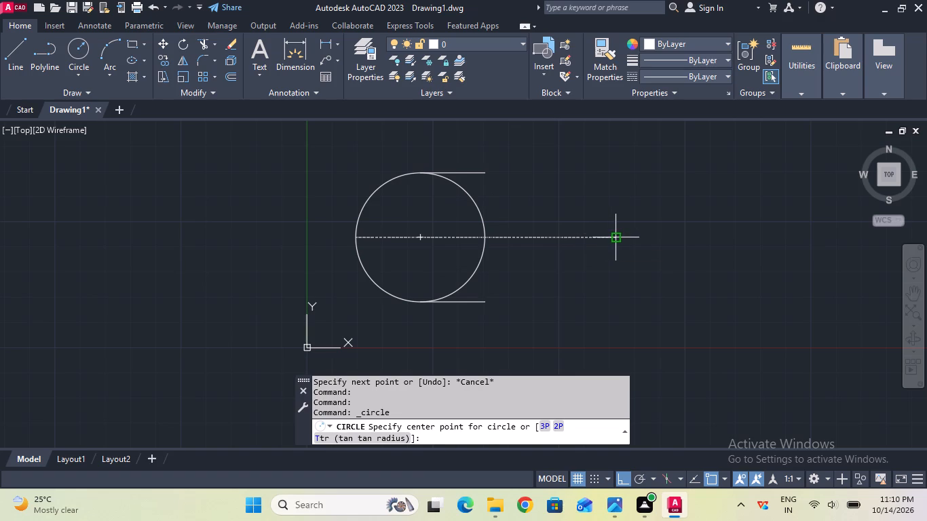
pyautogui.click(614, 236)
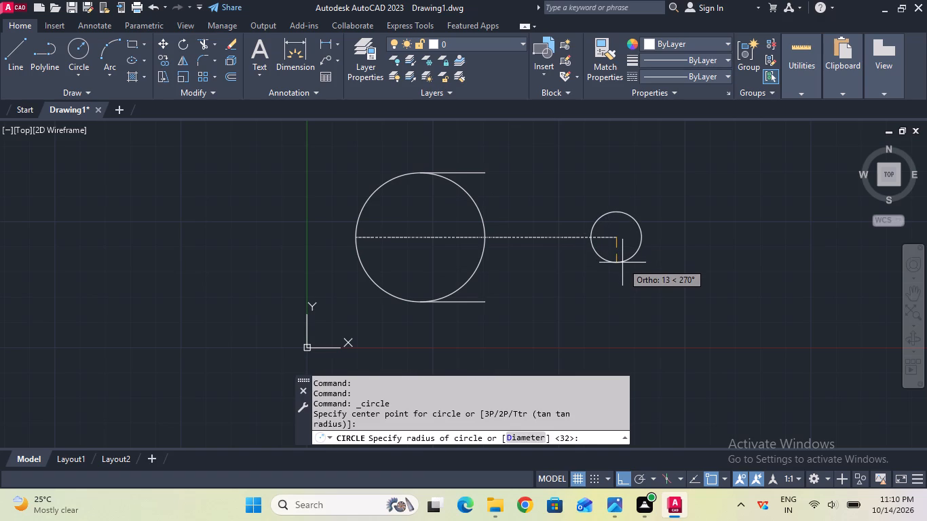
pyautogui.write('15')
pyautogui.press('Return')
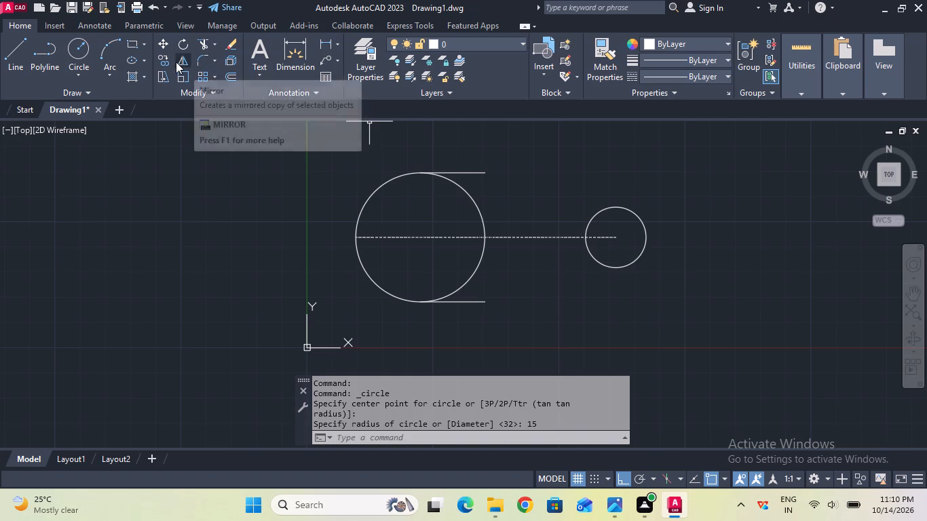
# Move the 15 mm radius circle so its right quadrant sits on the centerline's right endpoint.
pyautogui.click(164, 41)
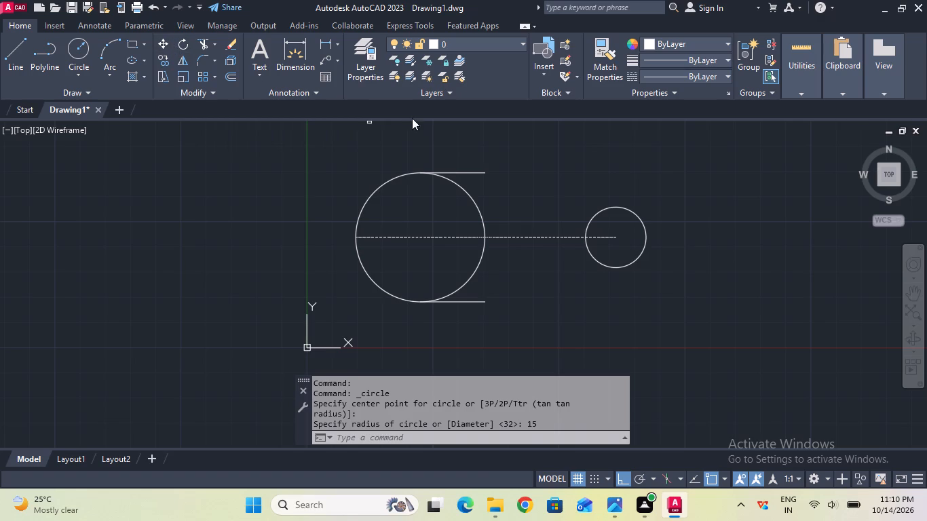
pyautogui.click(638, 213)
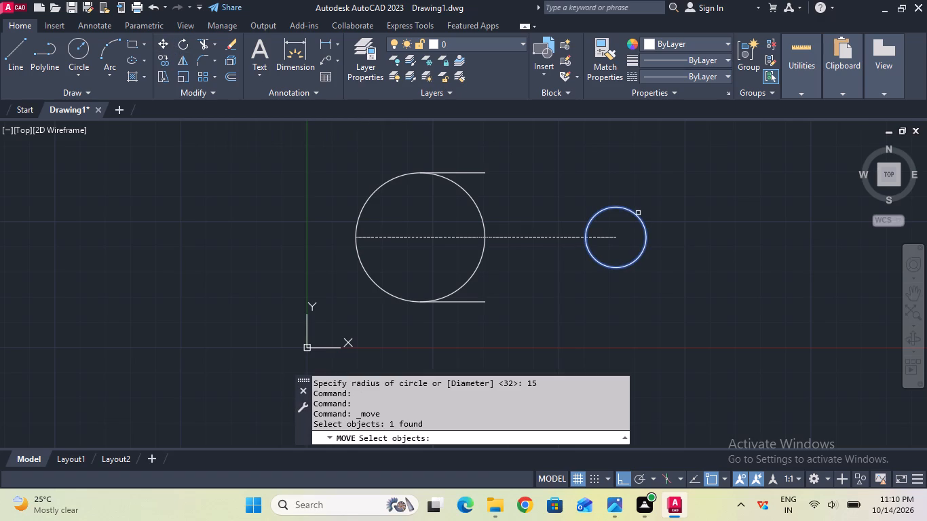
pyautogui.press('Return')
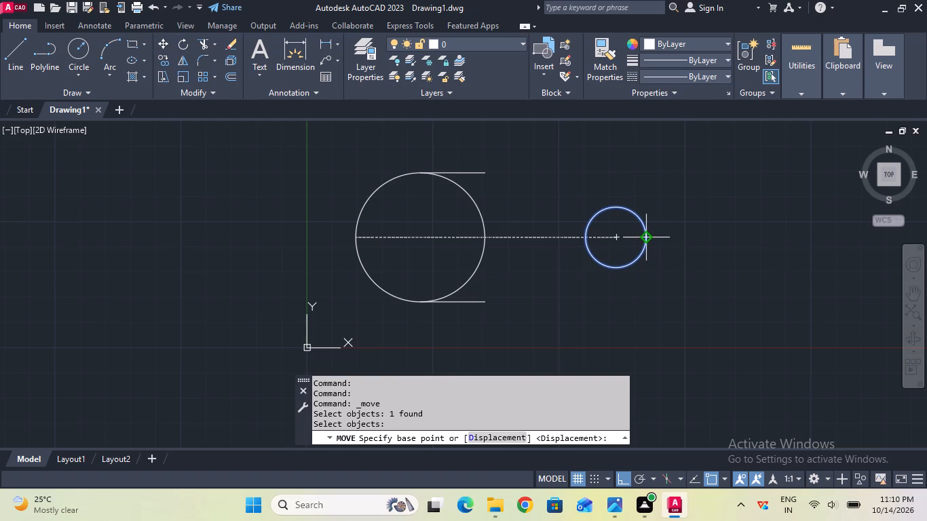
pyautogui.click(648, 235)
pyautogui.click(615, 231)
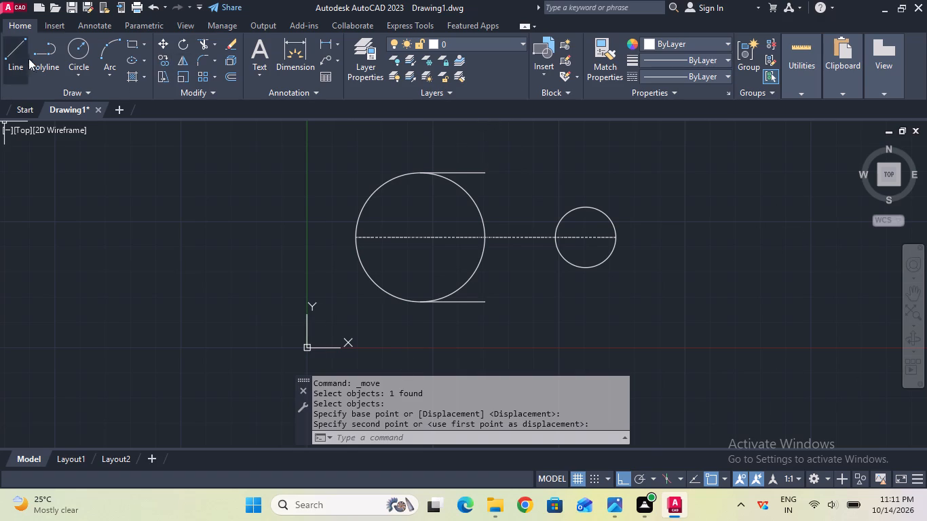
# Draw a concentric circle of radius 10 mm inside the 15 mm radius circle.
pyautogui.click(70, 55)
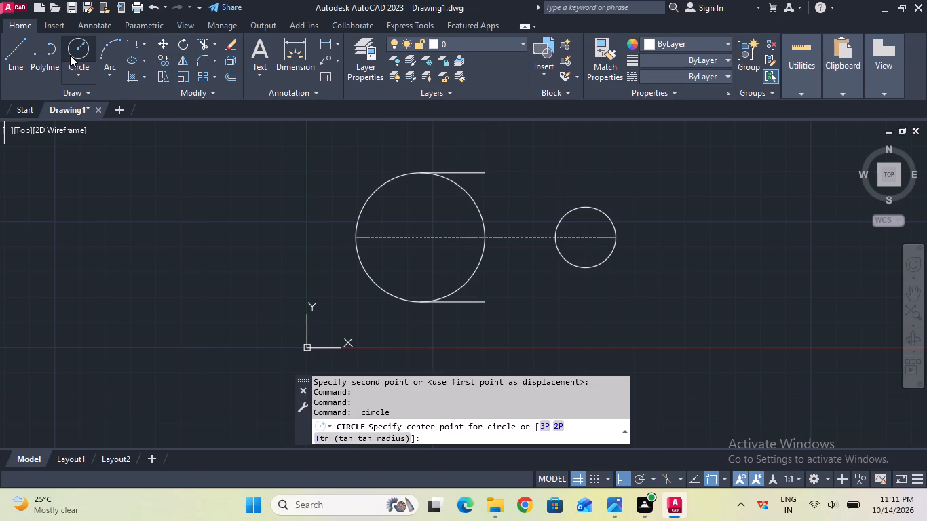
pyautogui.click(588, 240)
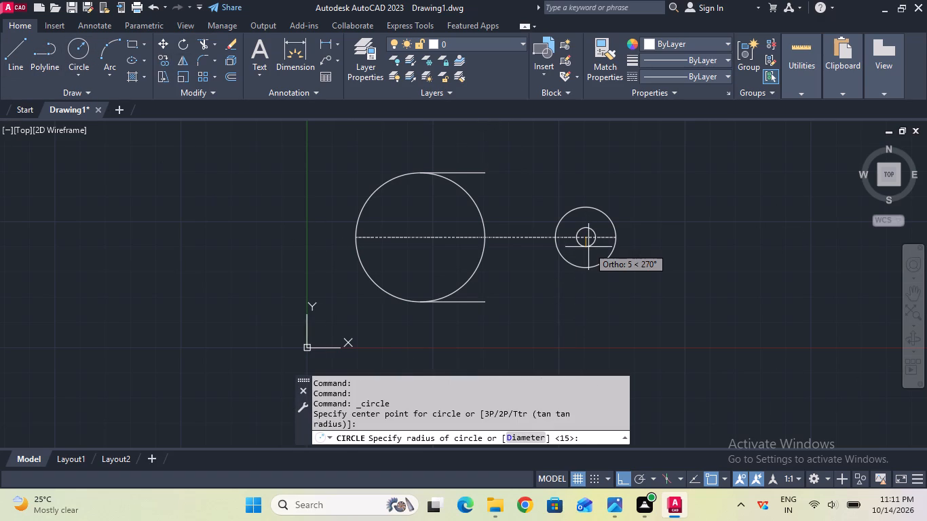
pyautogui.write('10')
pyautogui.press('Return')
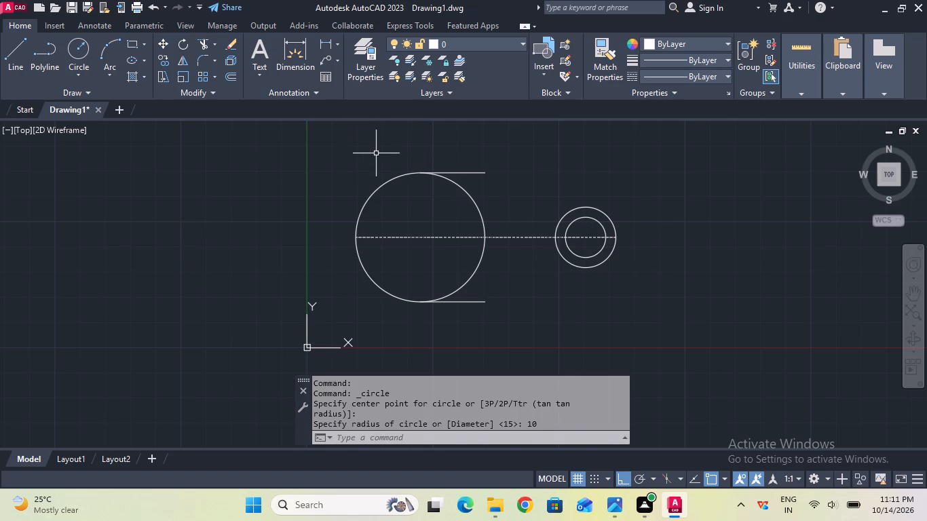
# Draw a line tangent to the top of the 15 mm radius circle, ending at the upper horizontal line's right endpoint.
pyautogui.press('l')
pyautogui.press('Return')
pyautogui.press('t')
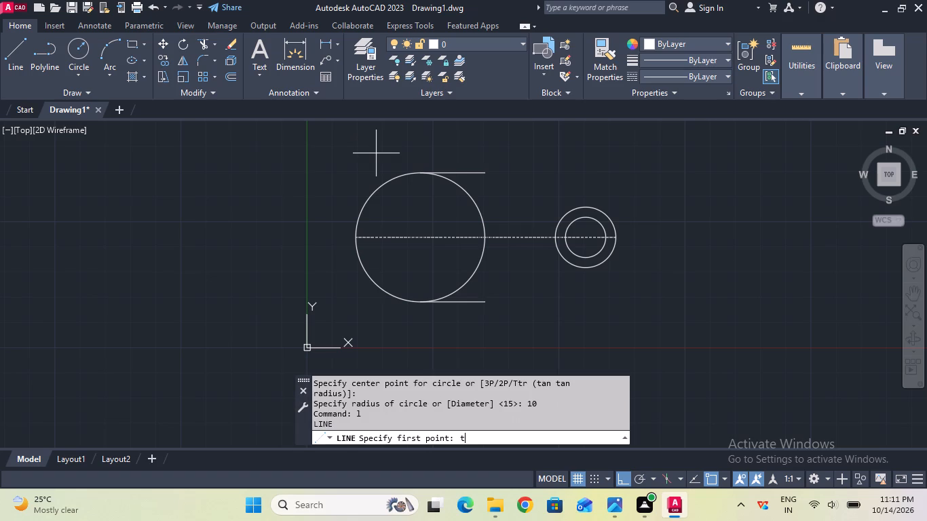
pyautogui.write('an')
pyautogui.press('Return')
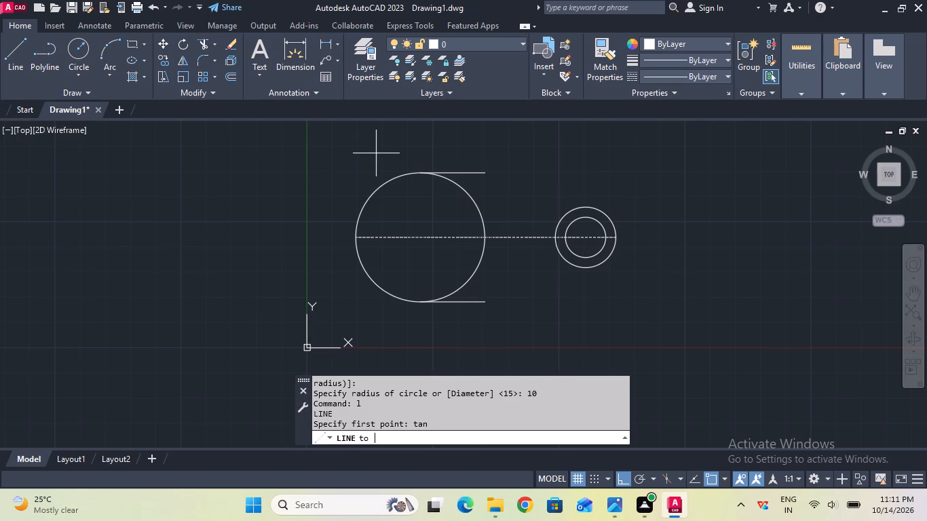
pyautogui.click(584, 204)
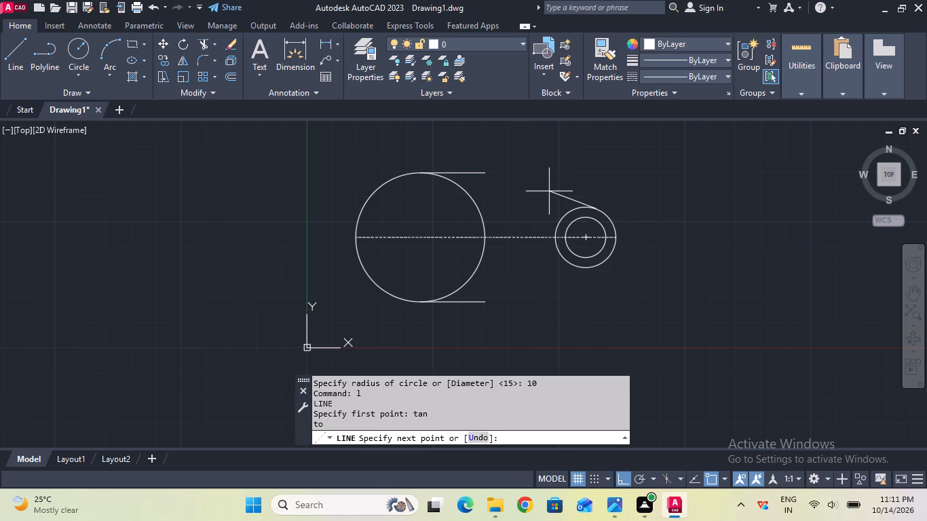
pyautogui.click(482, 172)
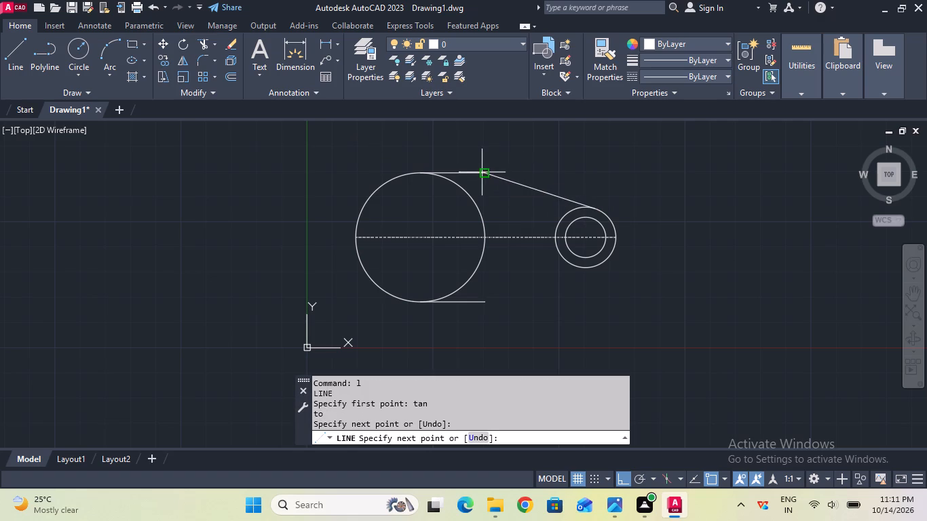
pyautogui.press('Escape')
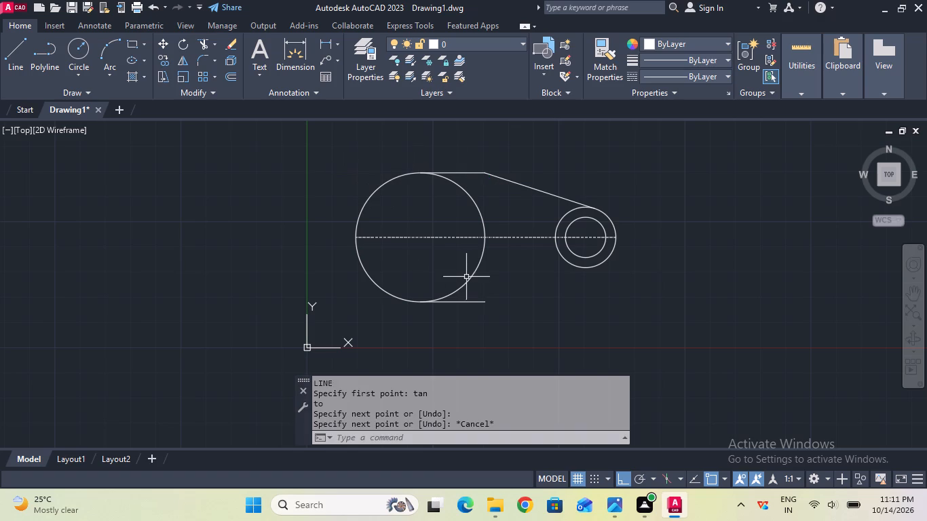
# Draw a line tangent to the bottom of the small end's 15 mm radius circle, ending at the lower horizontal line's right endpoint.
pyautogui.press('l')
pyautogui.press('Return')
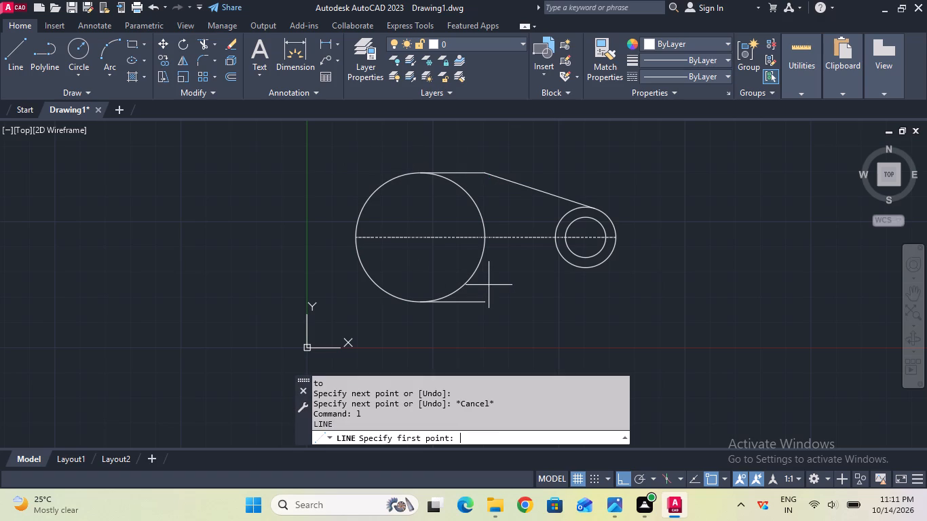
pyautogui.write('tan')
pyautogui.press('Return')
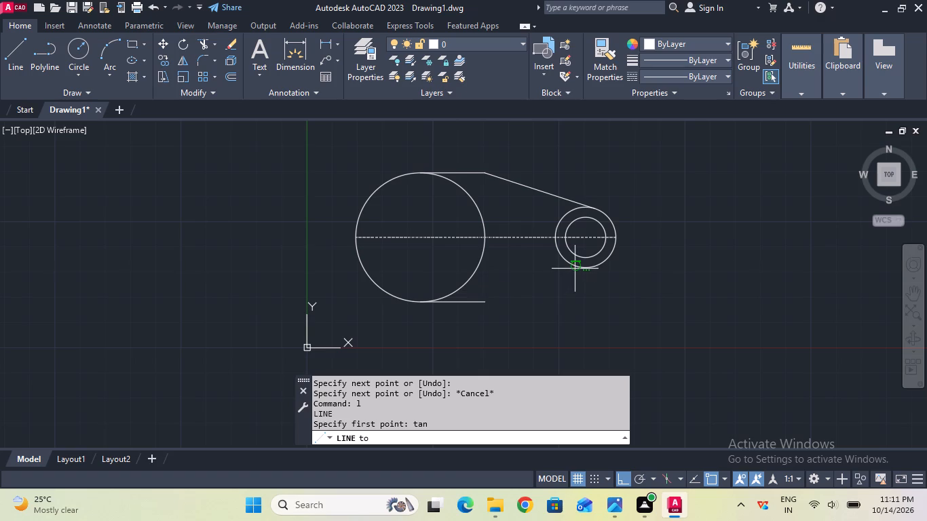
pyautogui.click(585, 269)
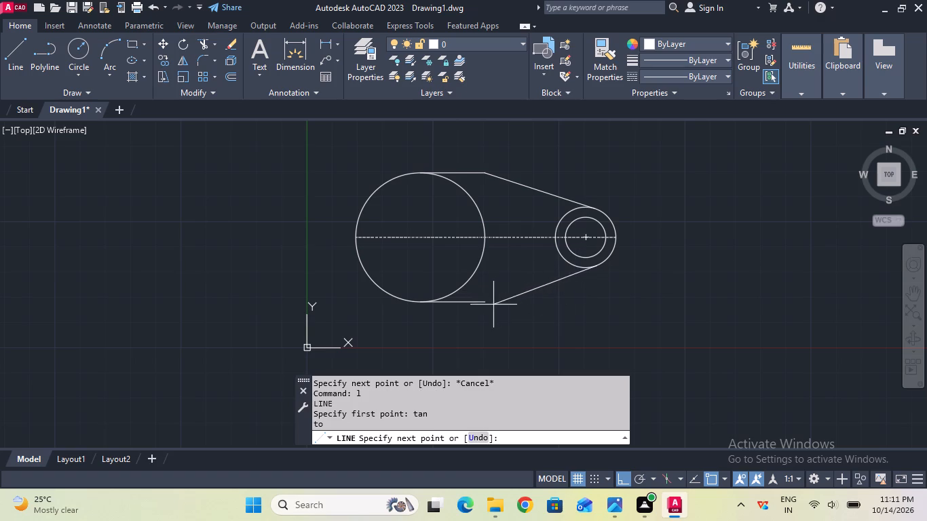
pyautogui.click(487, 305)
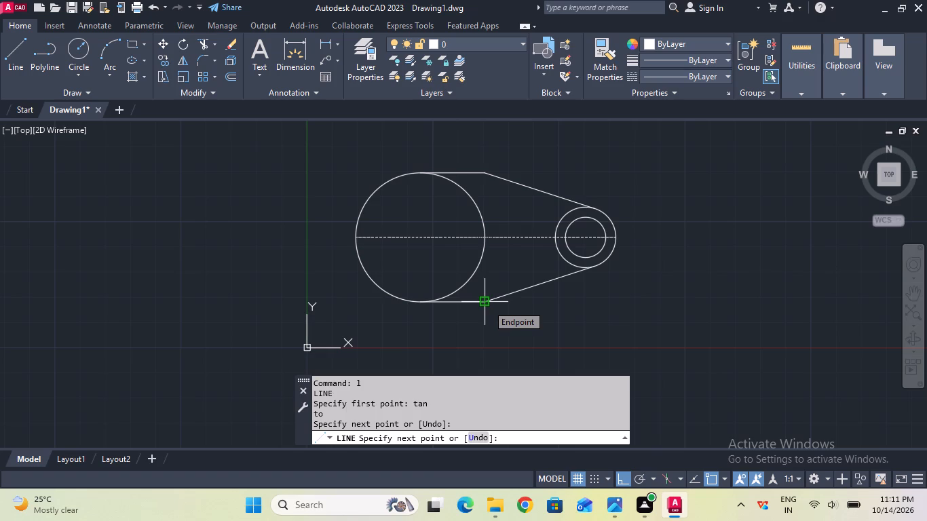
pyautogui.press('Escape')
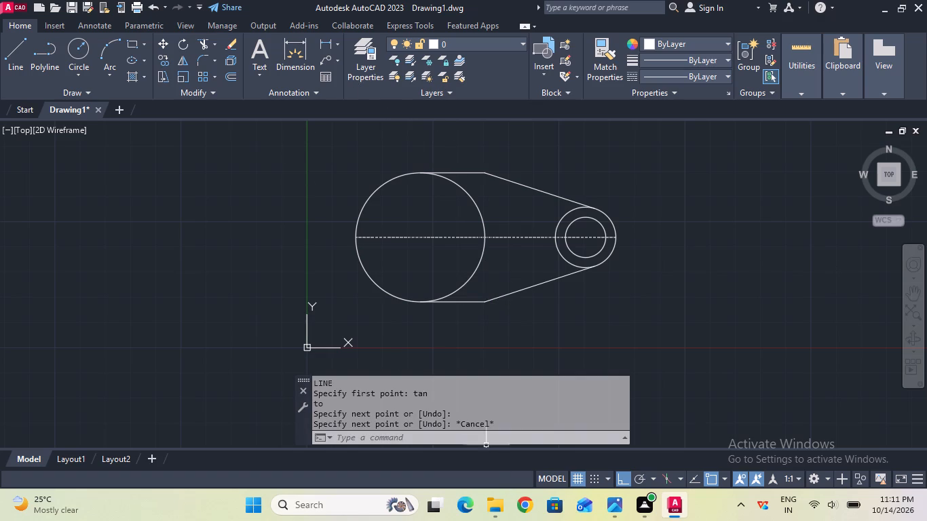
# Set the linetype to CENTER and draw a vertical centerline between the large circle's top and bottom tangent points.
pyautogui.click(694, 74)
pyautogui.click(690, 120)
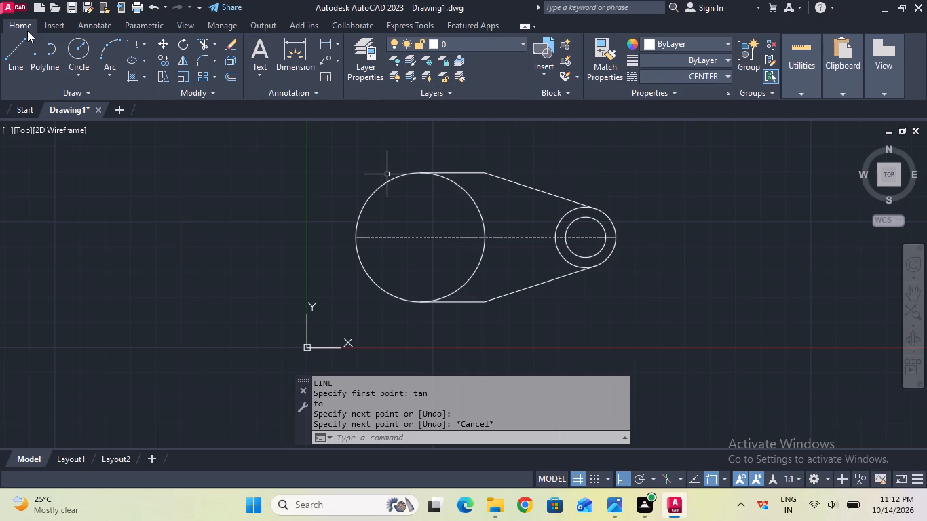
pyautogui.click(26, 54)
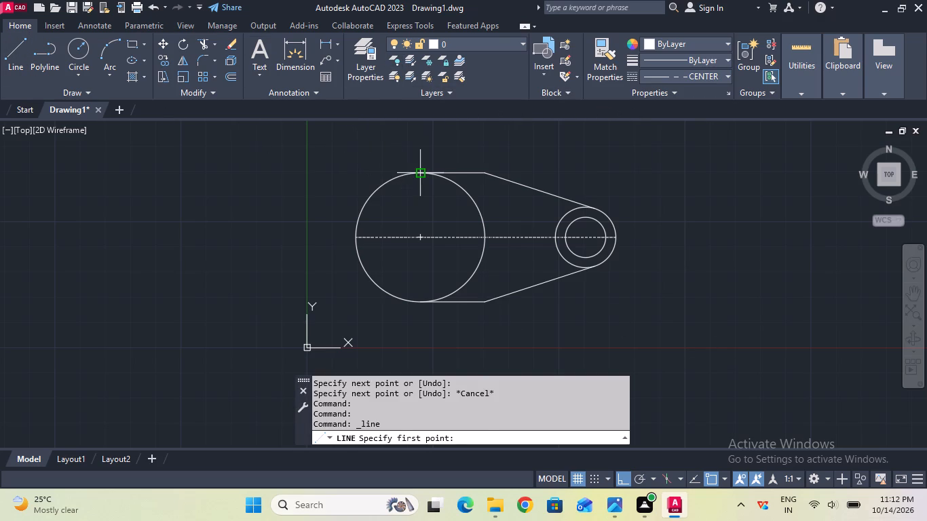
pyautogui.click(417, 174)
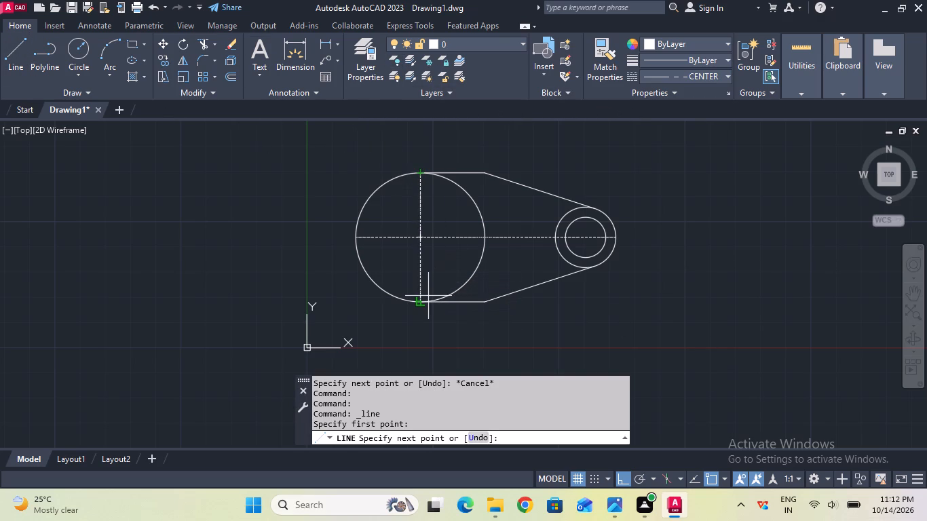
pyautogui.click(426, 301)
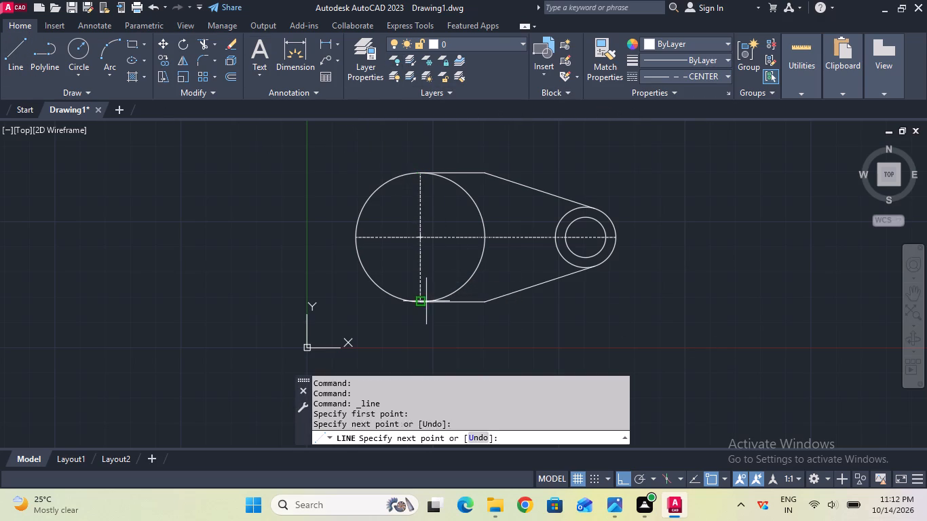
pyautogui.press('Escape')
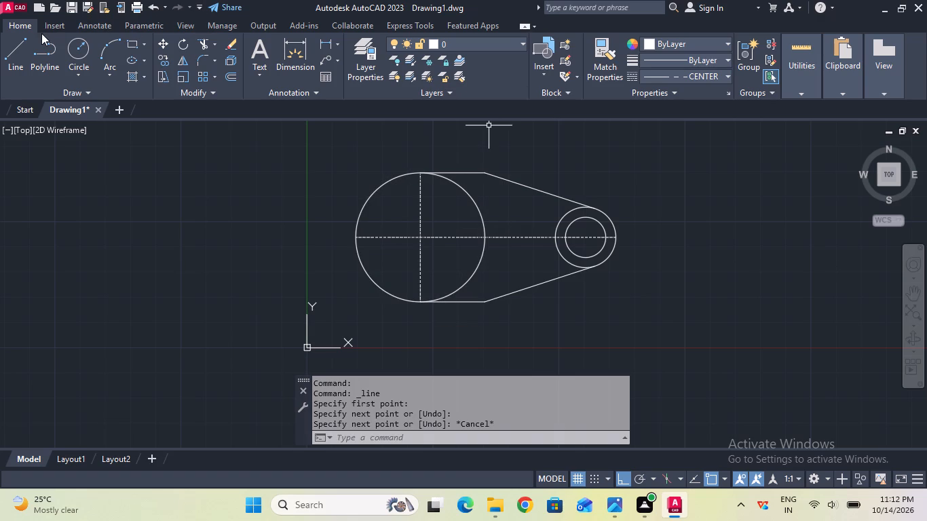
pyautogui.click(10, 56)
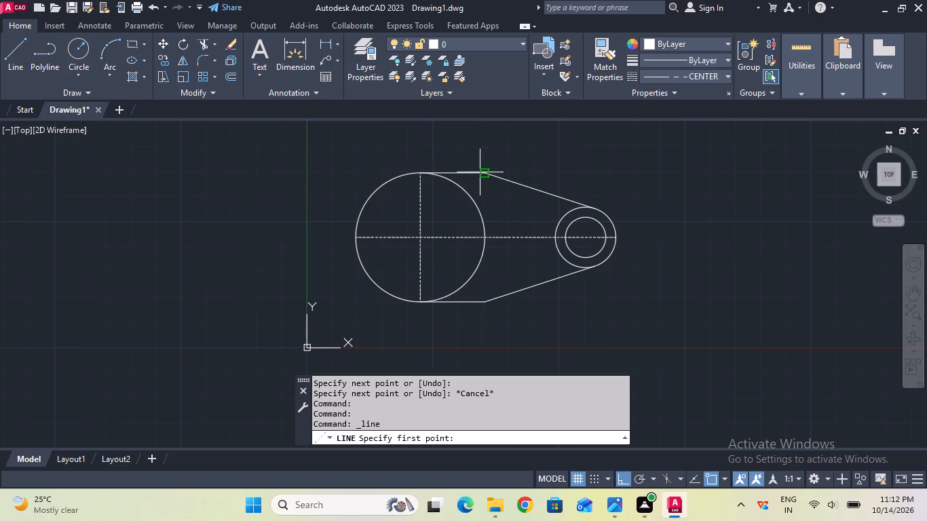
pyautogui.press('Escape')
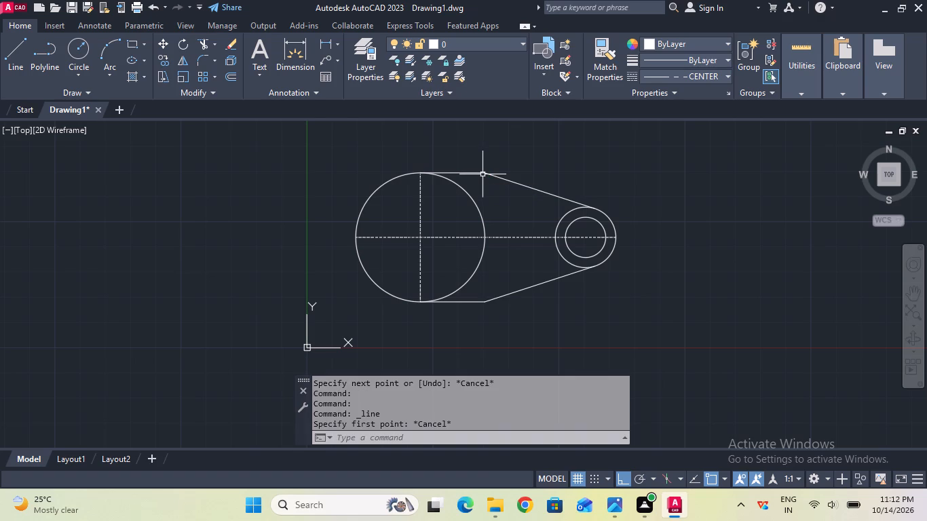
# Trim away the right half of the large circle, both above and below the horizontal centerline.
pyautogui.click(206, 44)
pyautogui.click(464, 187)
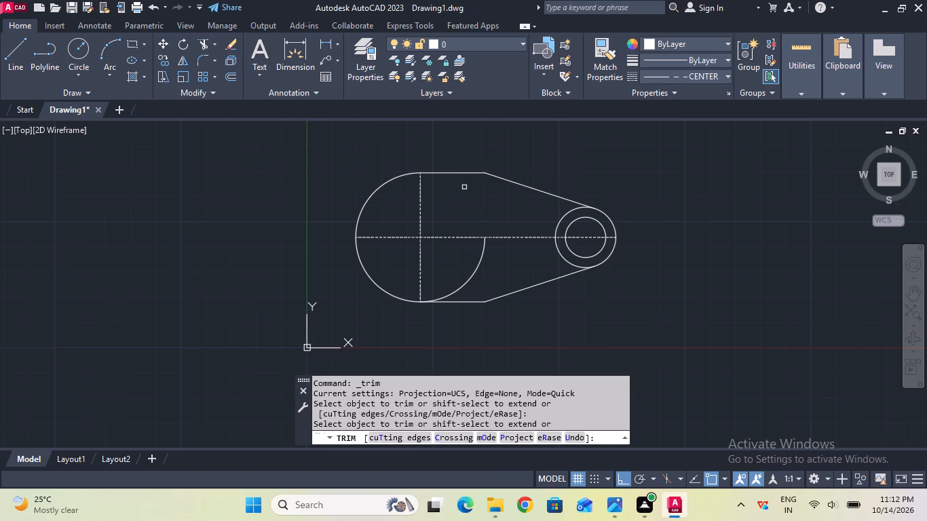
pyautogui.click(482, 249)
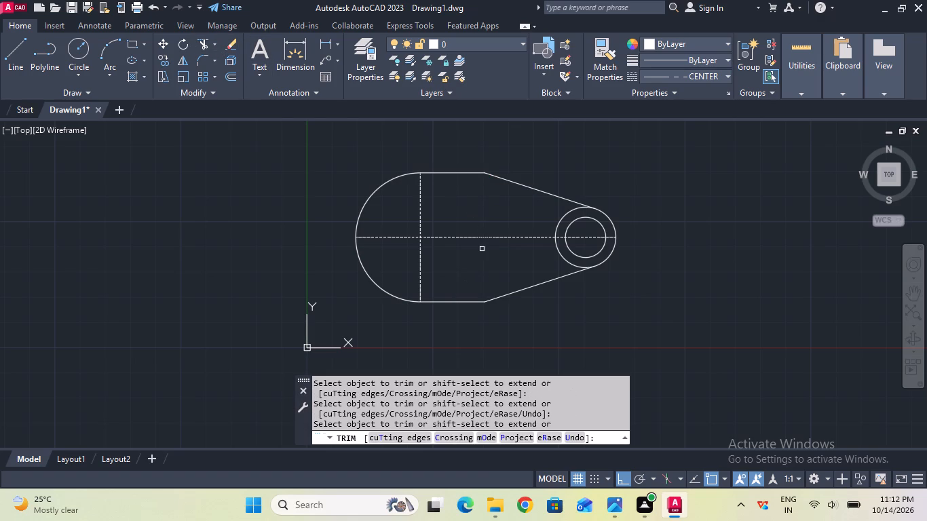
pyautogui.press('`')
pyautogui.press('Escape')
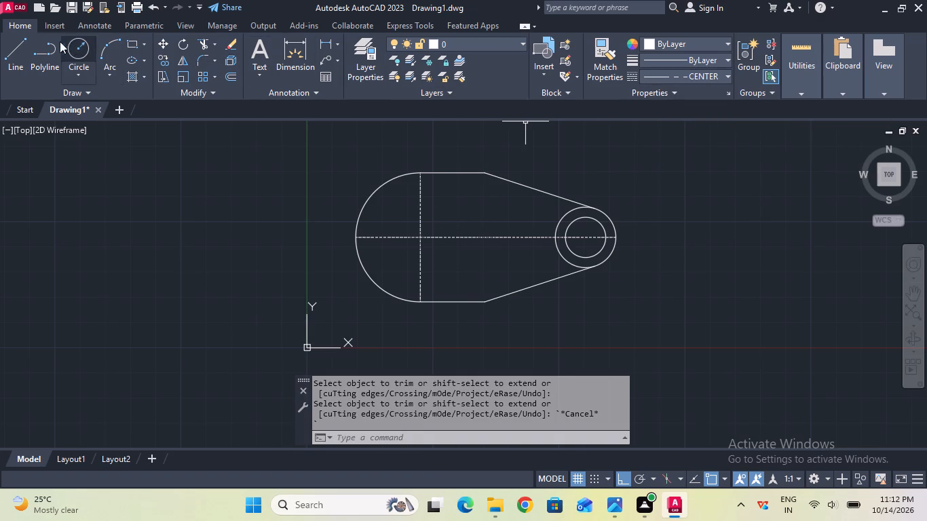
# Draw a second vertical CENTER-linetype line joining the right endpoints of the upper and lower horizontal lines.
pyautogui.click(18, 38)
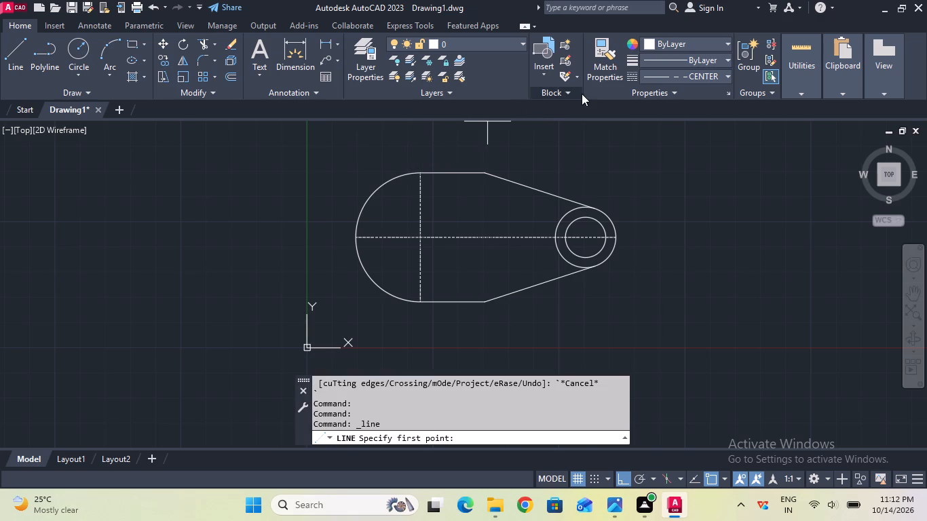
pyautogui.click(485, 177)
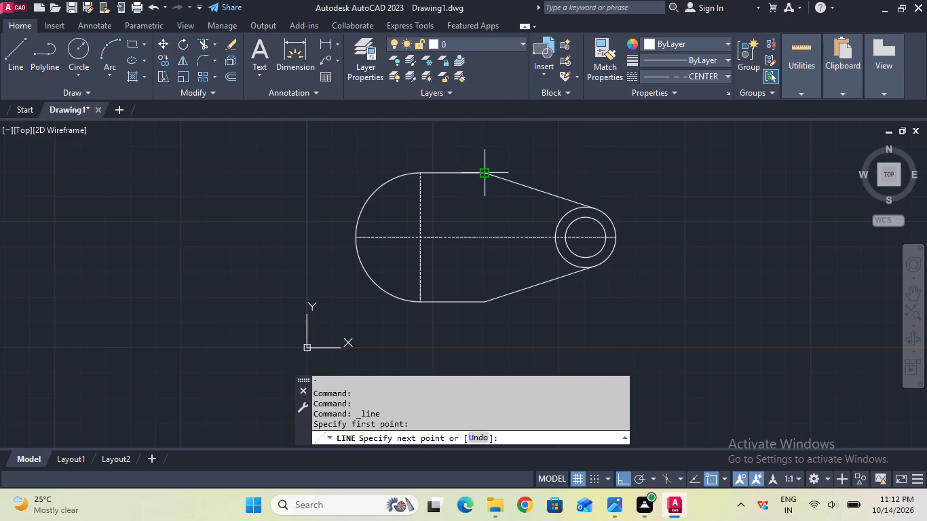
pyautogui.click(487, 303)
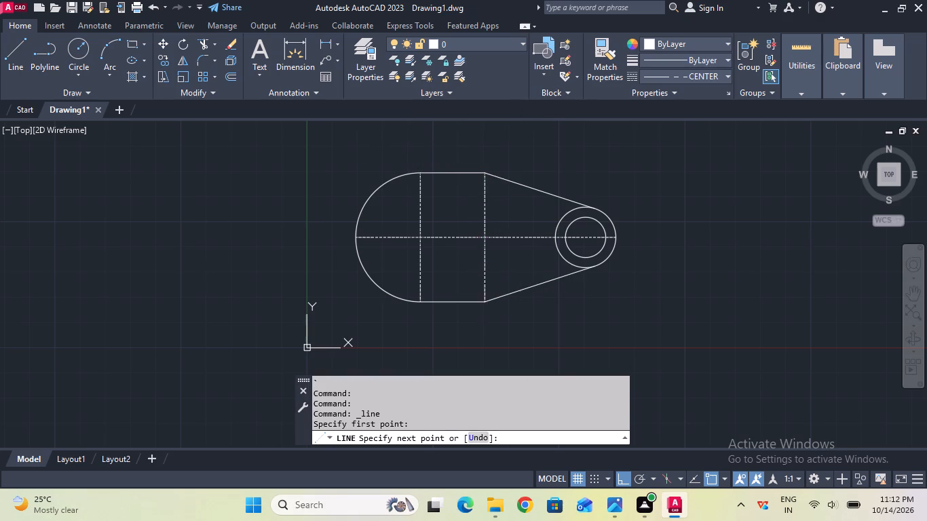
pyautogui.press('Escape')
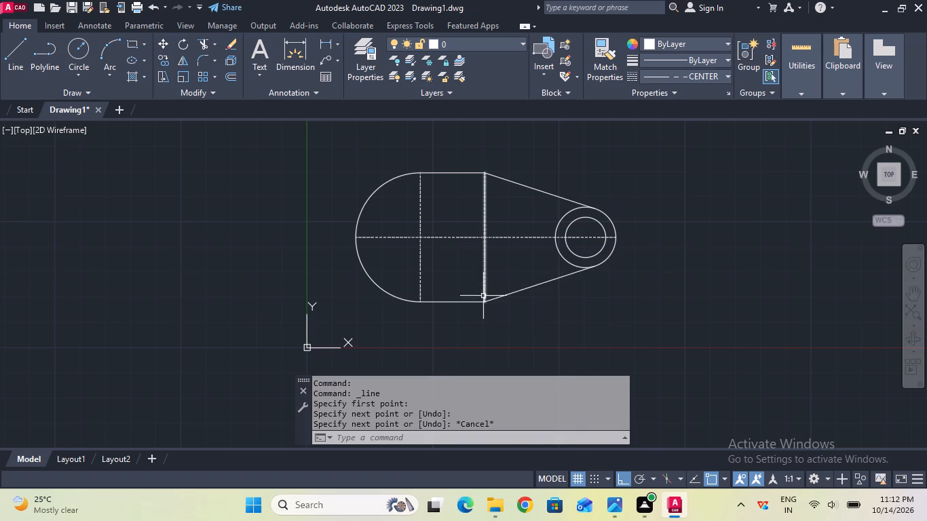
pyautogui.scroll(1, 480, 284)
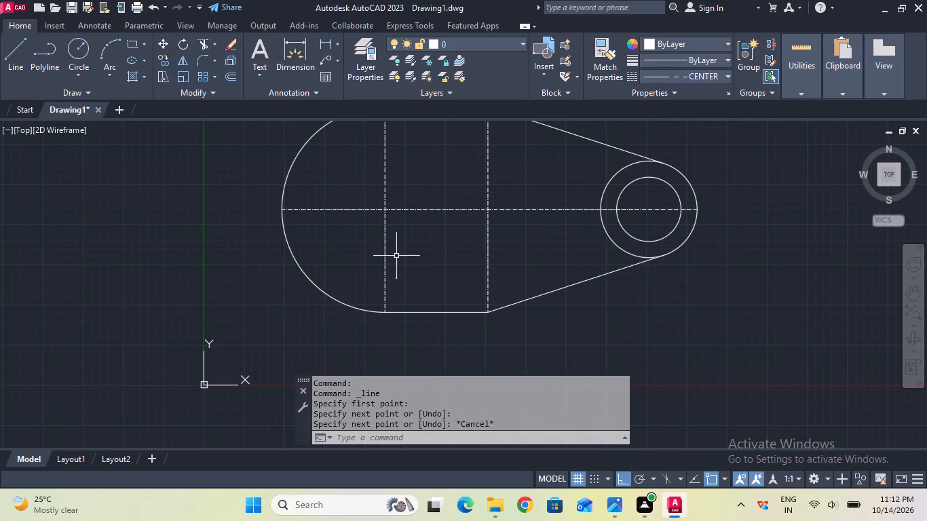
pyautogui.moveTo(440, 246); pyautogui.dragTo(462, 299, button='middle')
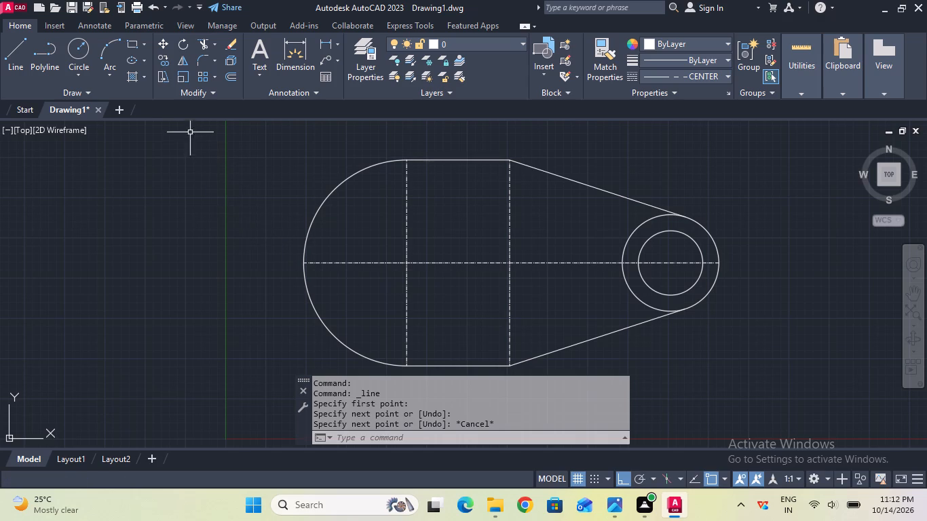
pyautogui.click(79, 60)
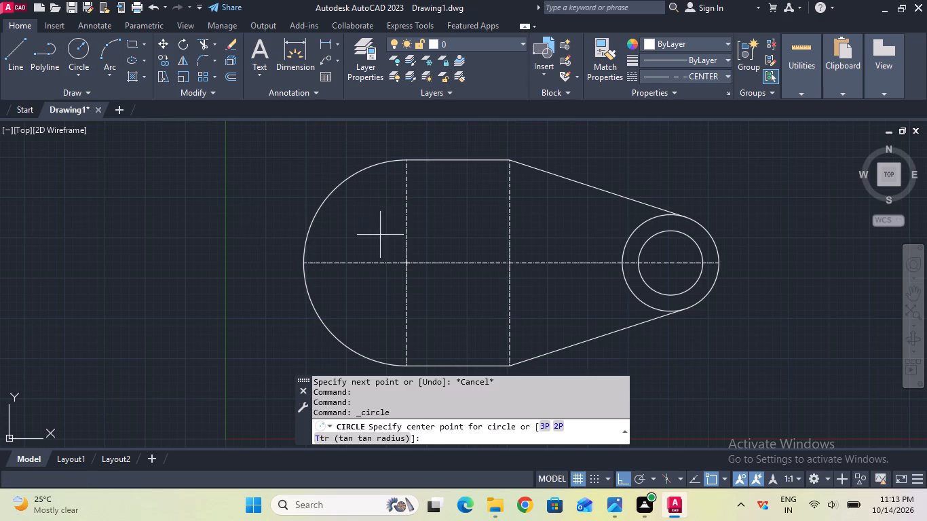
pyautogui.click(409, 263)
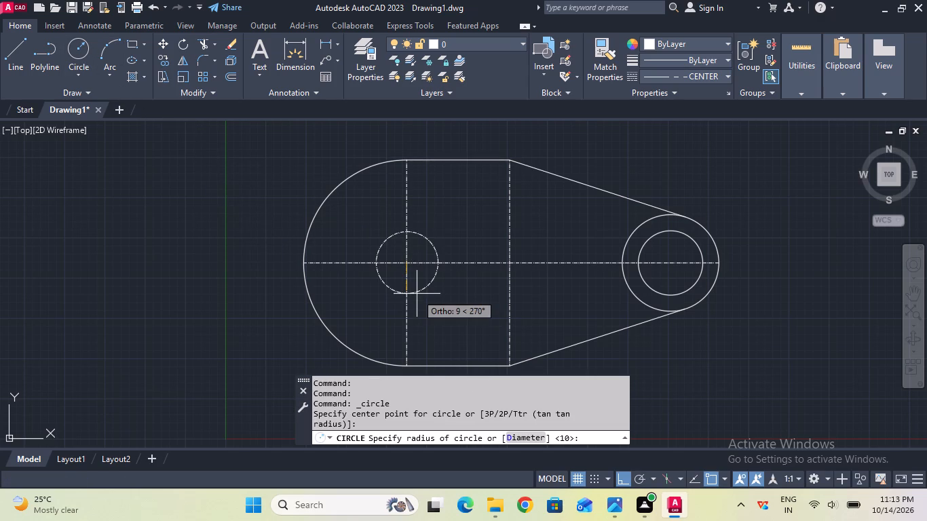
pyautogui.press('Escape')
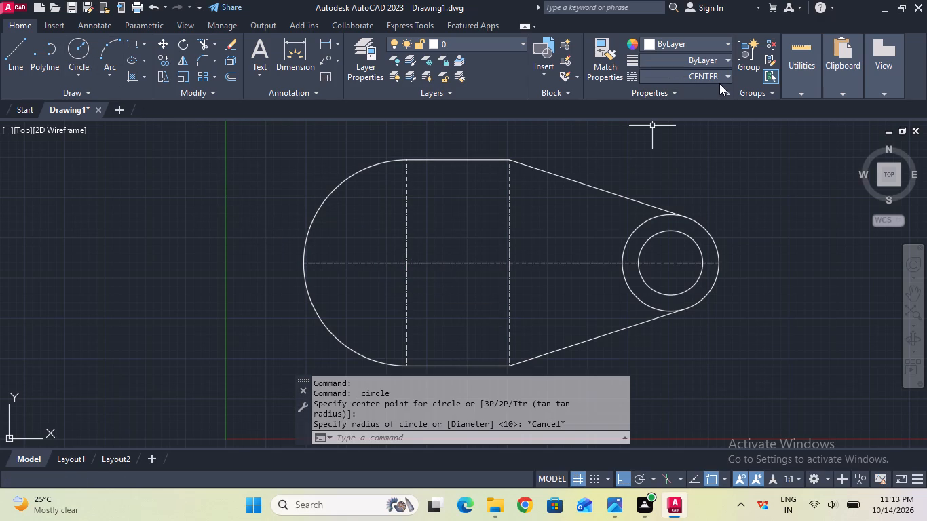
# Set the linetype to ByLayer and draw a circle of radius 15 mm where the left vertical and horizontal centerlines cross.
pyautogui.click(720, 79)
pyautogui.click(717, 92)
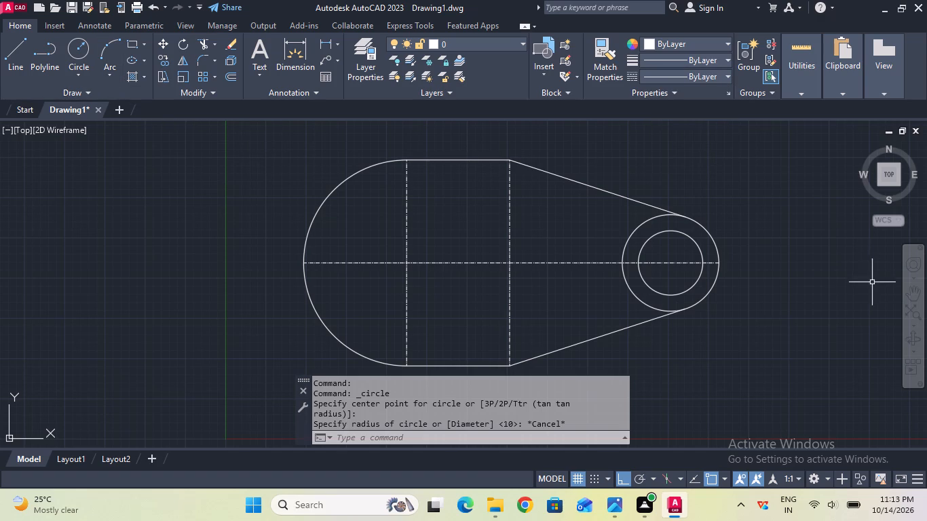
pyautogui.click(88, 62)
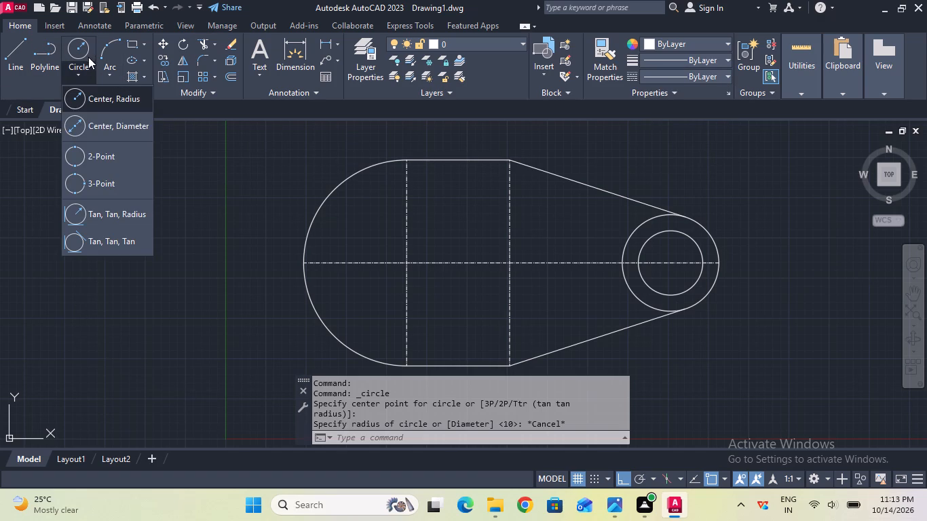
pyautogui.click(98, 90)
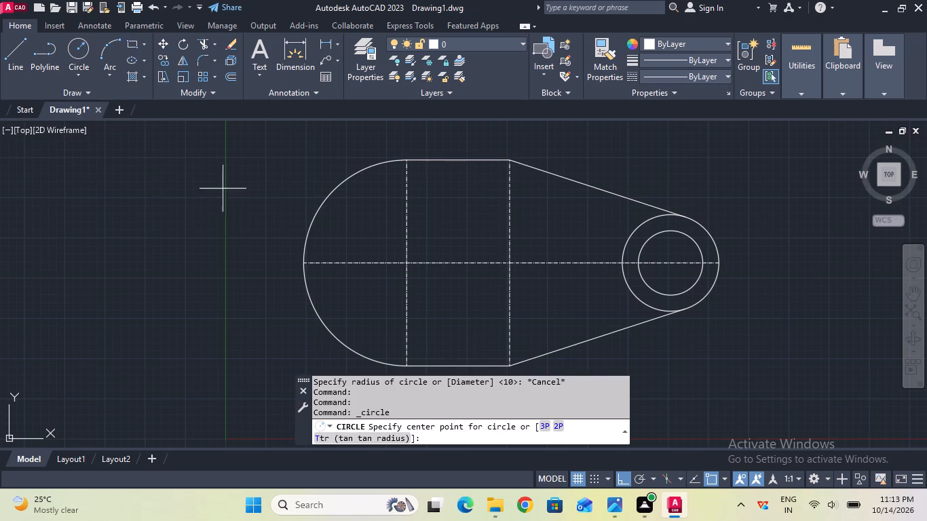
pyautogui.click(407, 264)
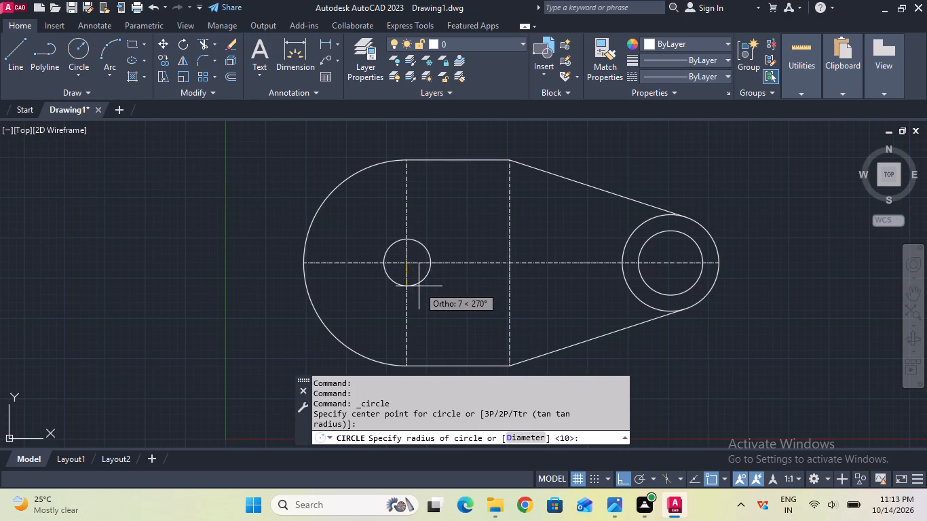
pyautogui.press('1')
pyautogui.press('5')
pyautogui.press('Return')
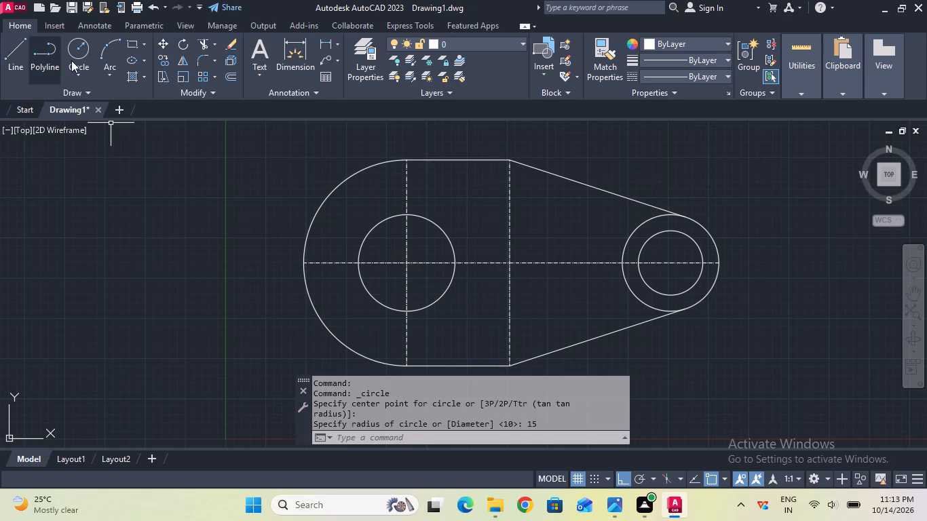
# Draw a circle of radius 7.5 mm concentric with the 15 mm radius circle at the left centerline crossing.
pyautogui.click(71, 60)
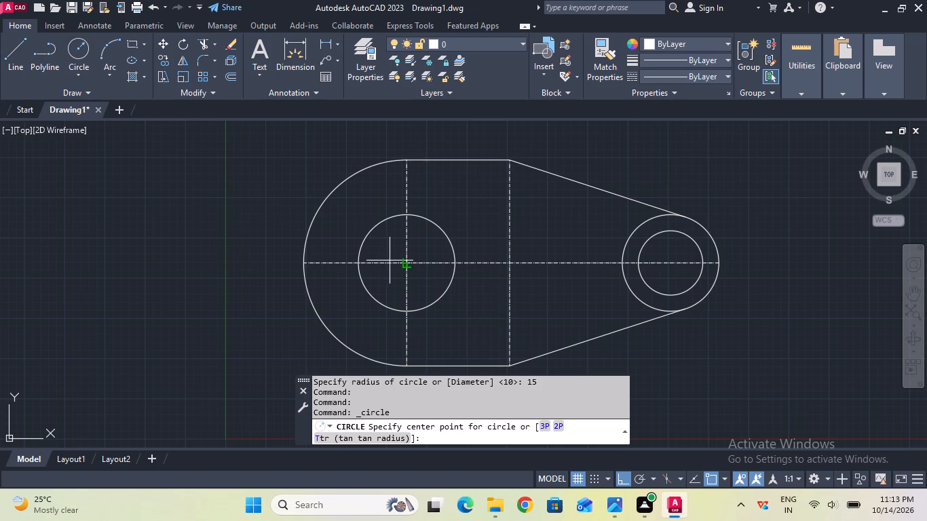
pyautogui.click(406, 263)
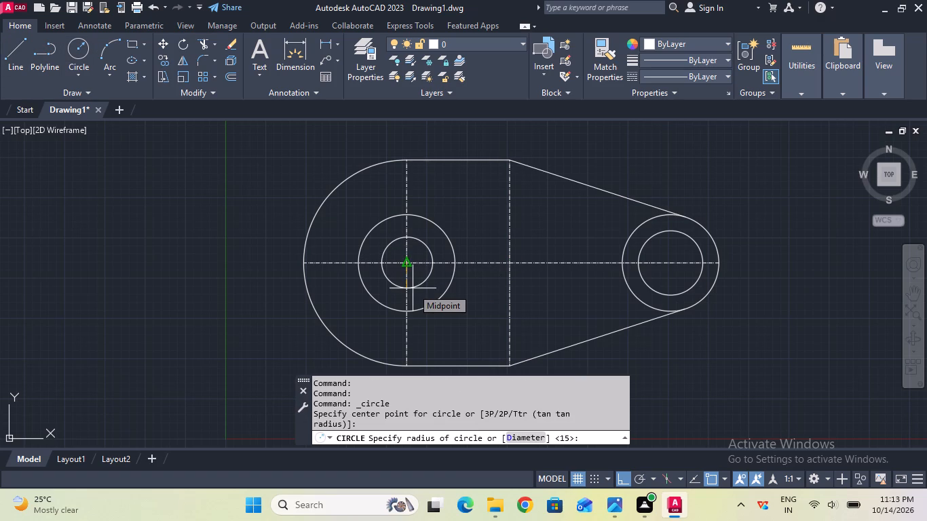
pyautogui.press('7')
pyautogui.press('.')
pyautogui.press('5')
pyautogui.press('Return')
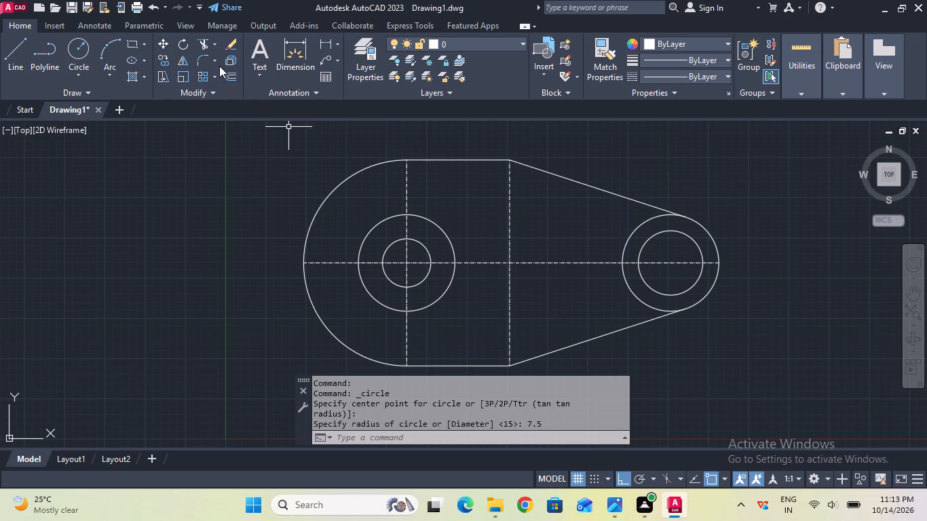
# Copy the 15 mm and 7.5 mm radius circles from their shared center 32 mm horizontally toward the second vertical centerline.
pyautogui.click(161, 54)
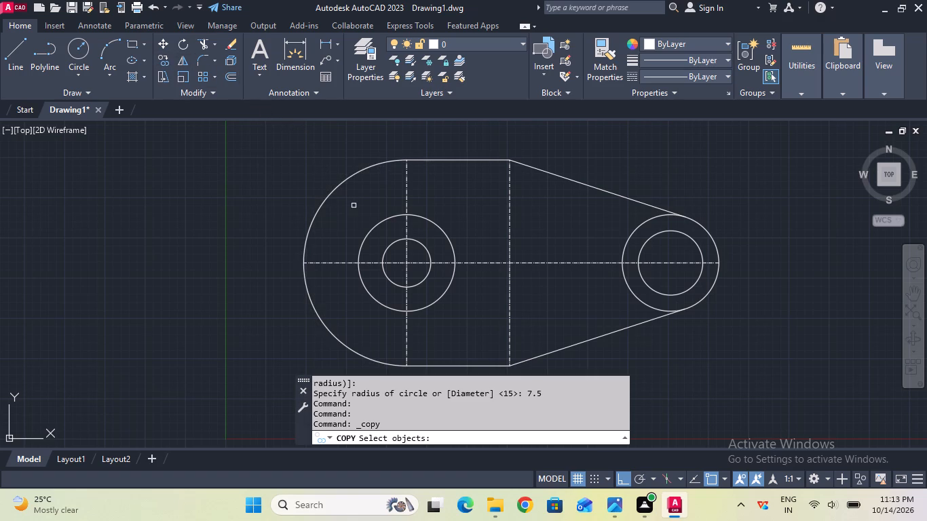
pyautogui.click(373, 225)
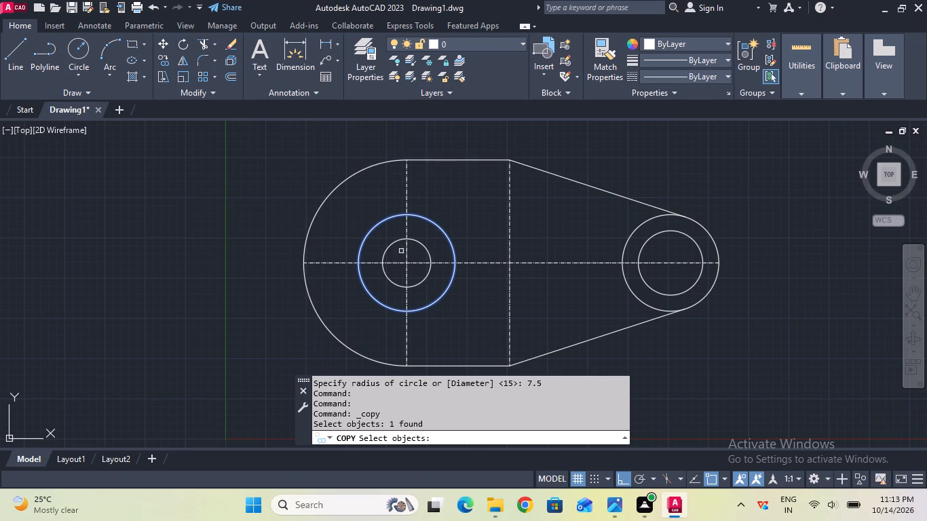
pyautogui.keyDown('shift'); pyautogui.click(387, 249); pyautogui.keyUp('shift')
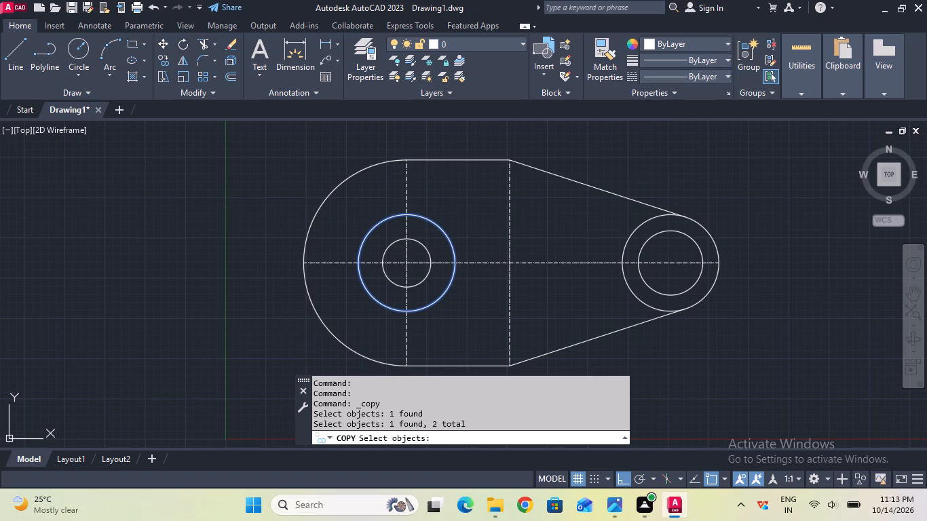
pyautogui.press('Return')
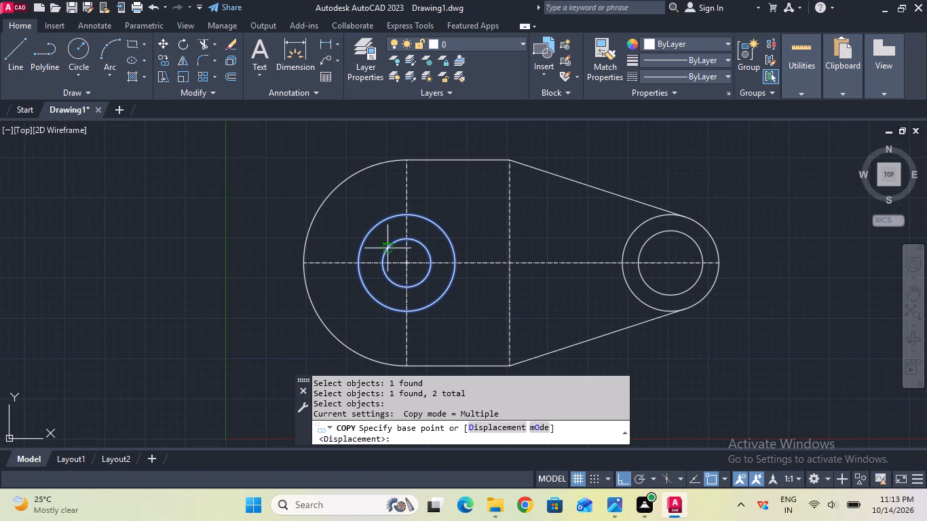
pyautogui.click(402, 259)
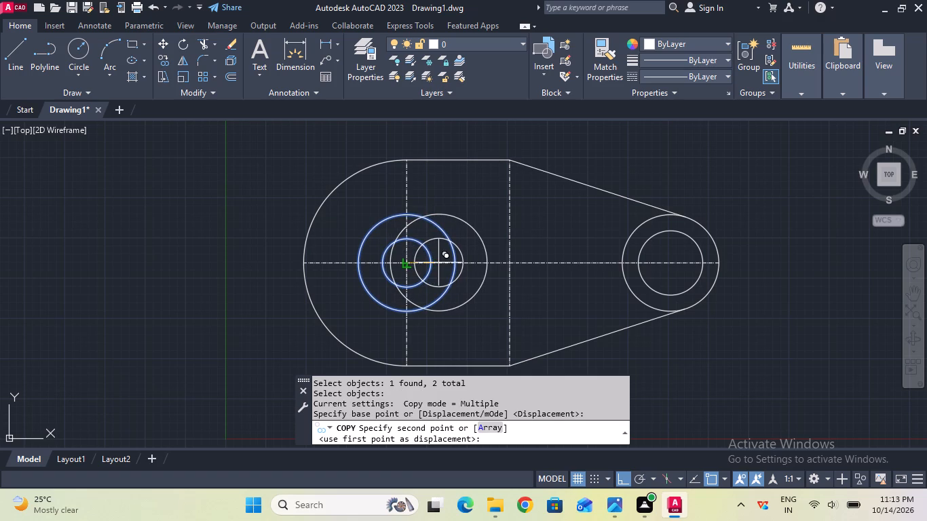
pyautogui.write('32')
pyautogui.press('Return')
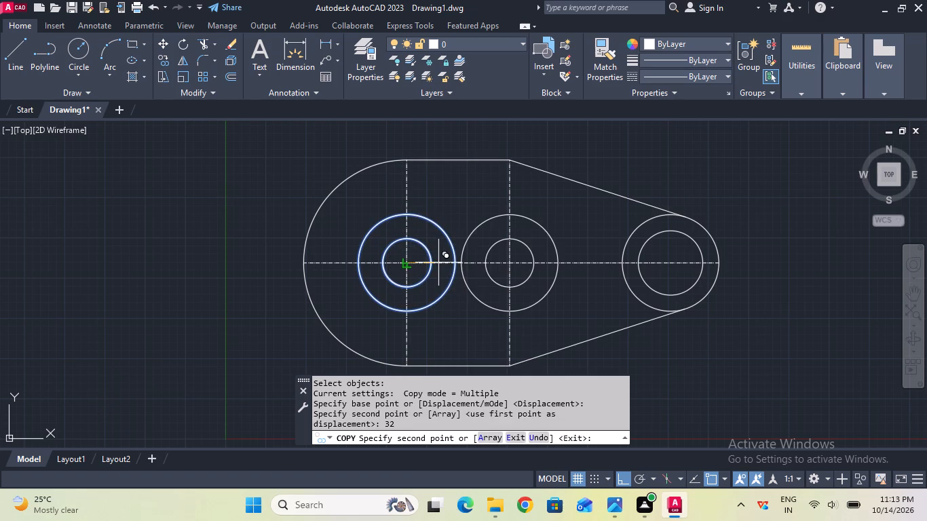
pyautogui.press('Escape')
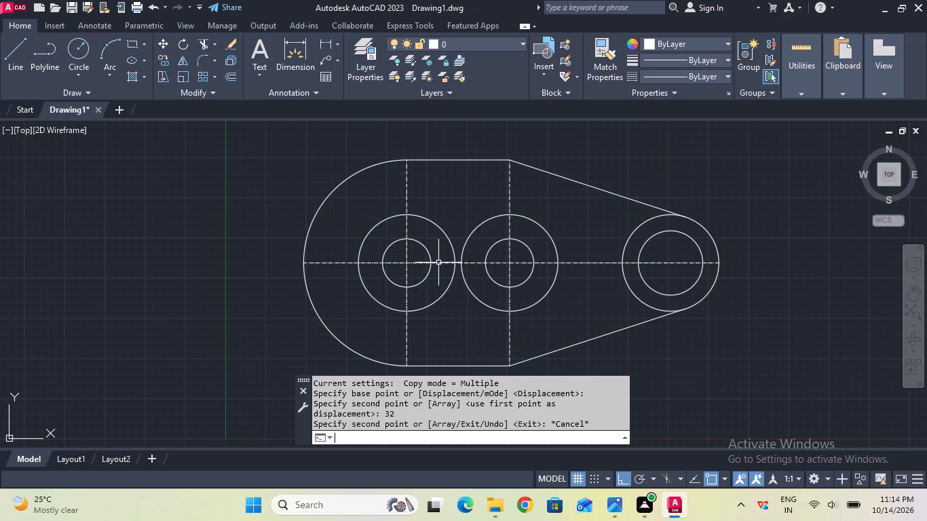
# Draw two horizontal lines joining the top points of the two outer circles and of the two inner circles.
pyautogui.click(16, 47)
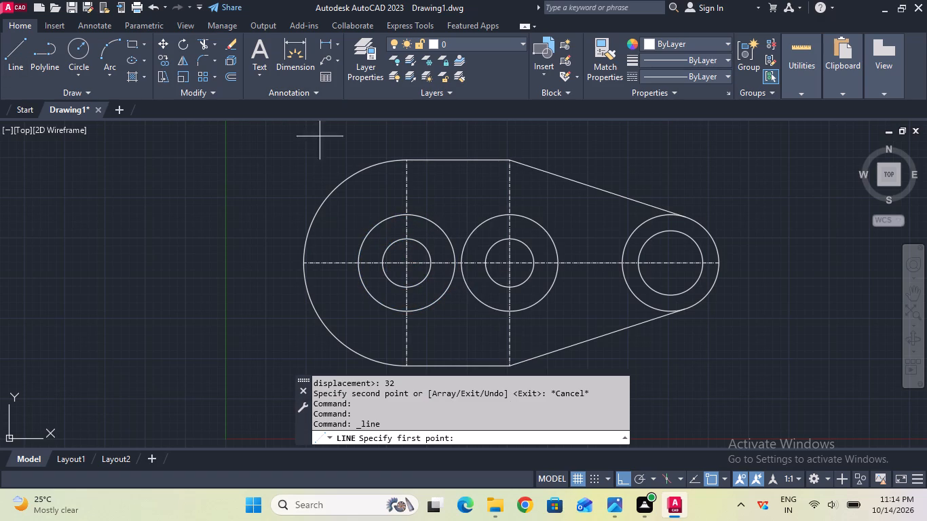
pyautogui.click(404, 212)
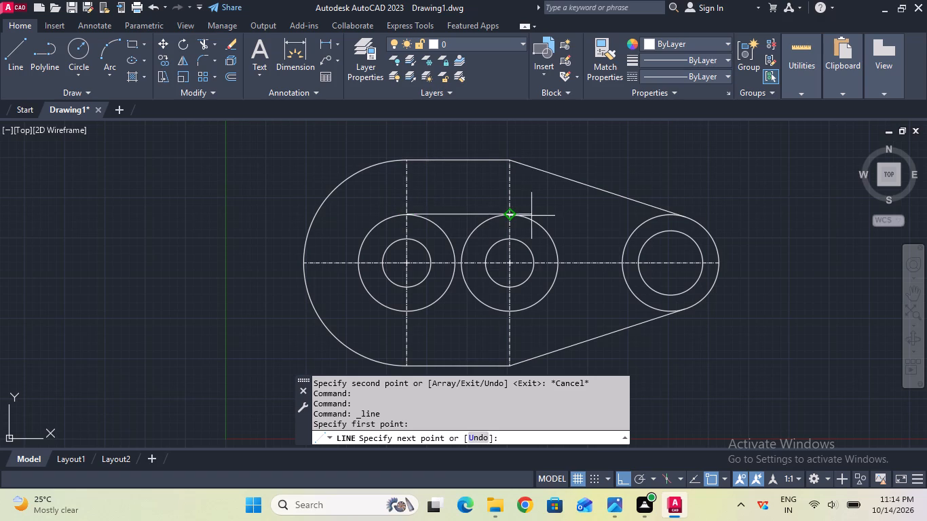
pyautogui.click(512, 215)
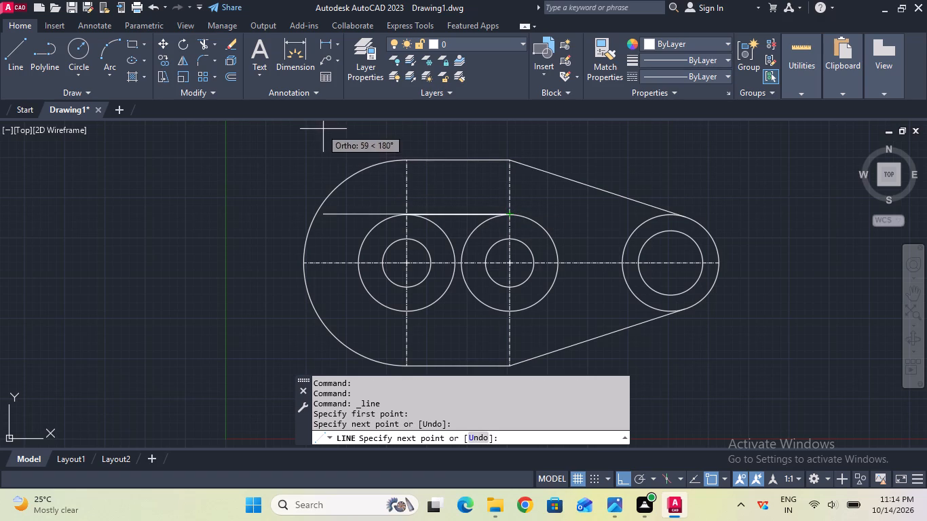
pyautogui.press('Escape')
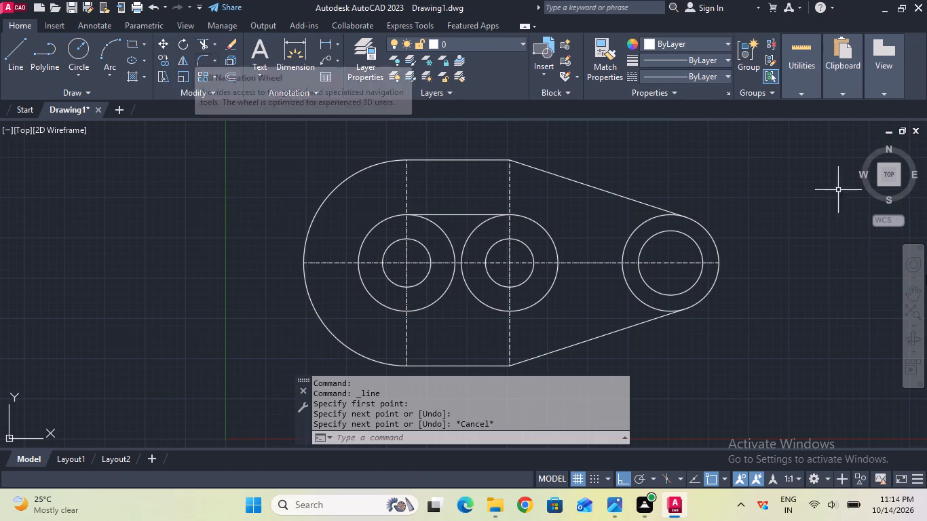
pyautogui.click(14, 46)
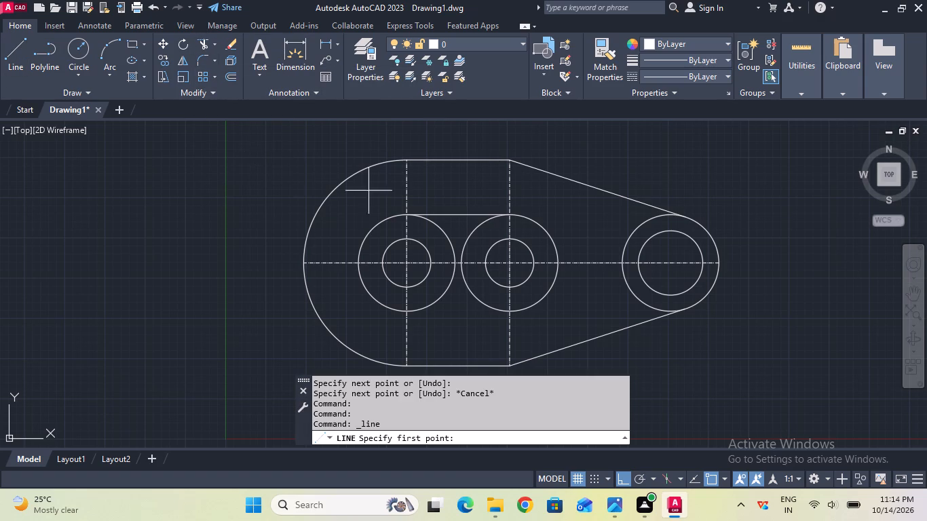
pyautogui.click(408, 237)
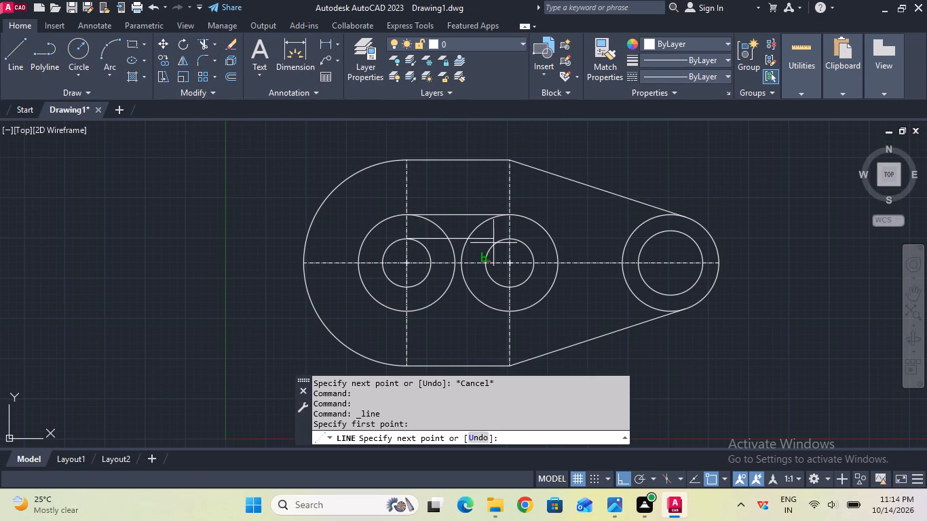
pyautogui.click(511, 239)
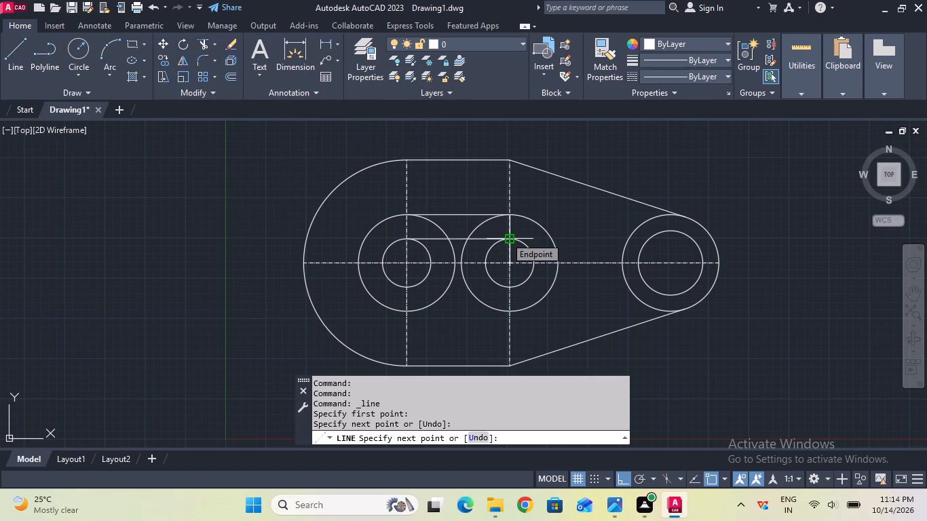
pyautogui.press('Escape')
# Trim the facing upper arcs of the two 15 mm radius circles between their top points and the horizontal centerline.
pyautogui.scroll(1, 461, 248)
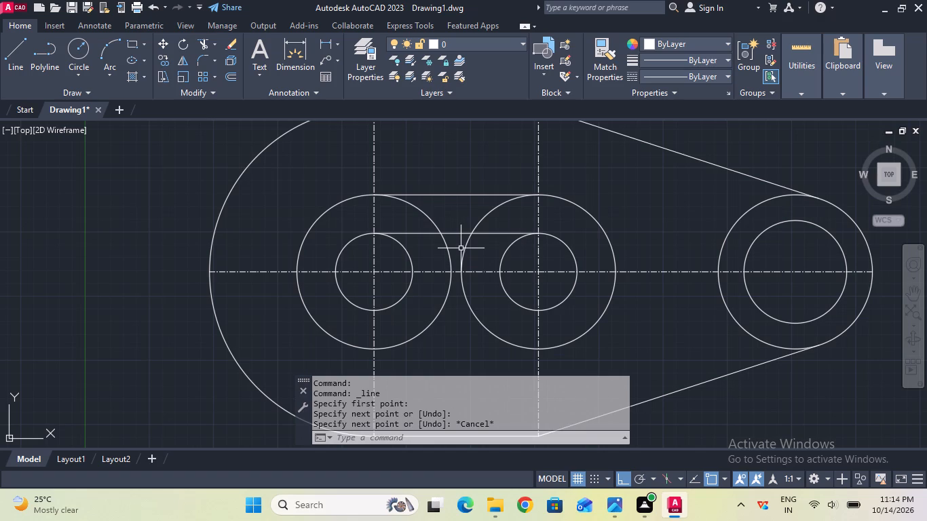
pyautogui.click(200, 43)
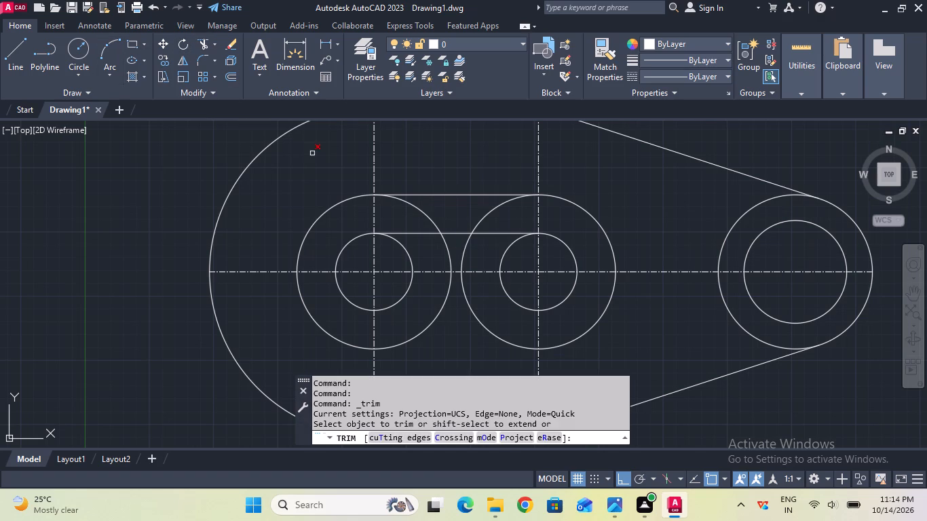
pyautogui.click(421, 212)
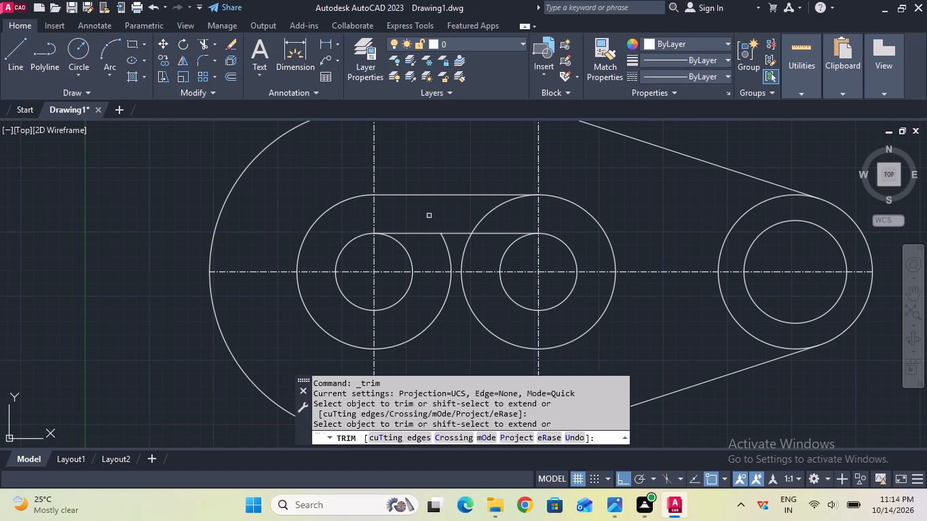
pyautogui.click(448, 252)
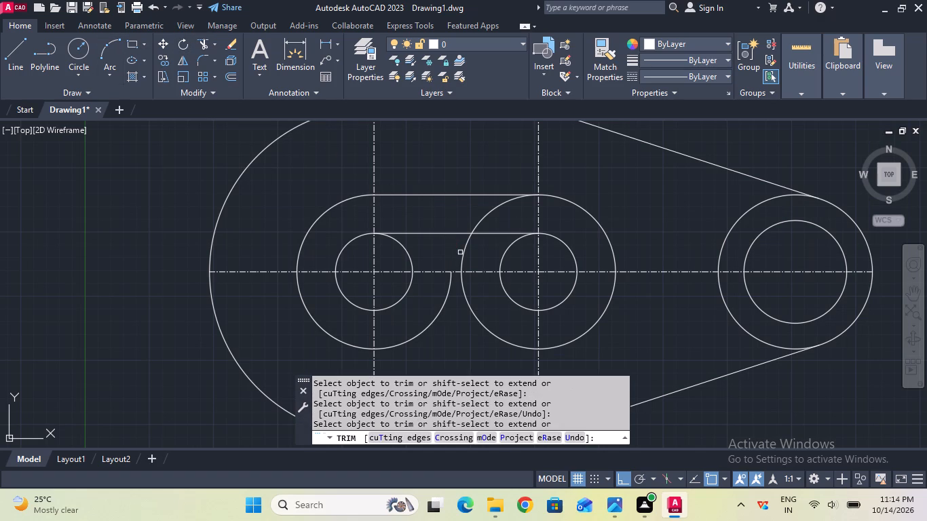
pyautogui.click(462, 252)
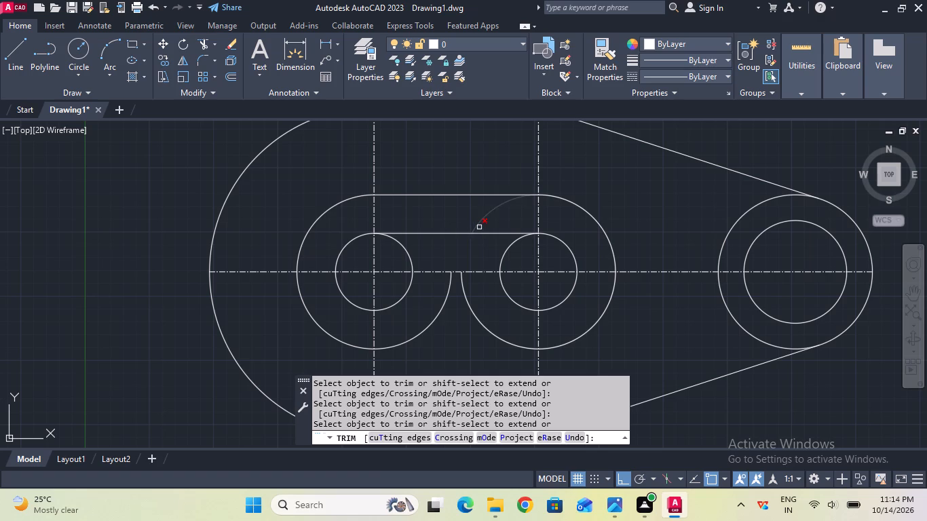
pyautogui.click(479, 227)
pyautogui.press('Escape')
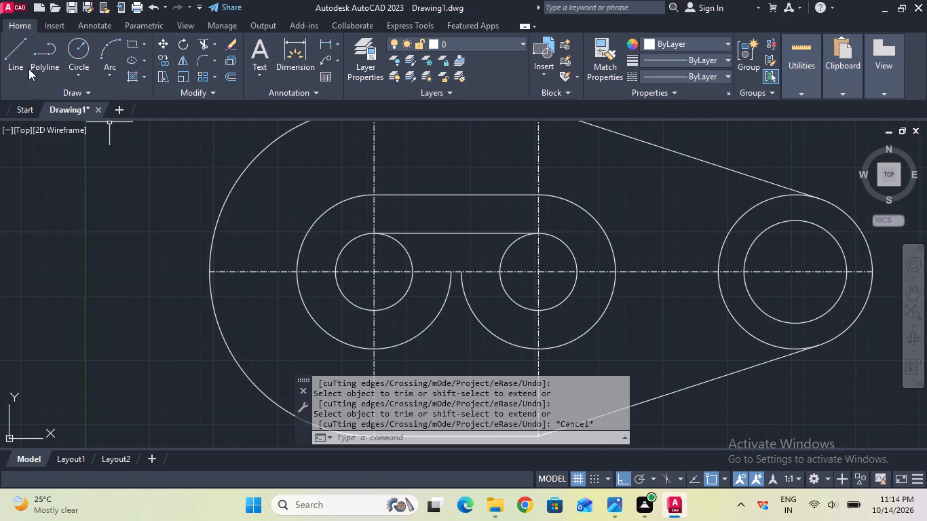
# Draw two horizontal lines joining the bottom points of the two inner circles and of the two outer circles.
pyautogui.click(29, 69)
pyautogui.click(18, 64)
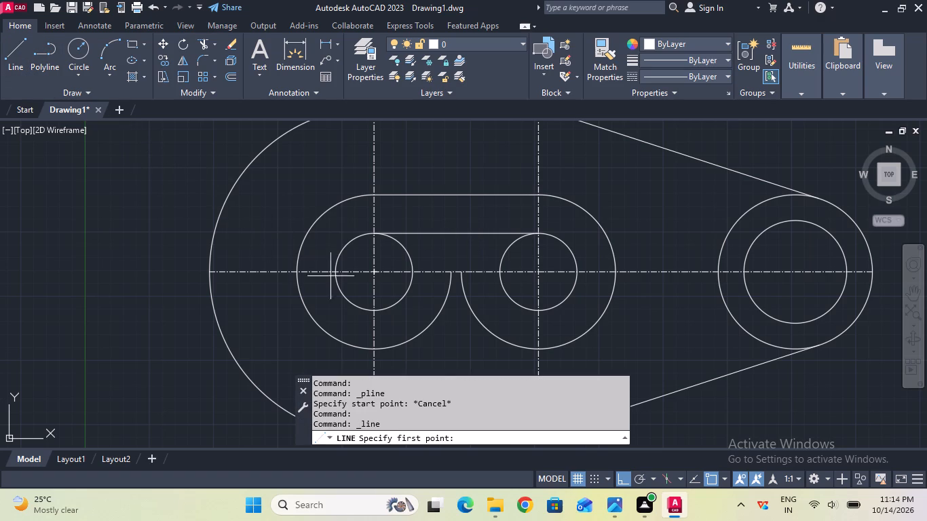
pyautogui.click(377, 307)
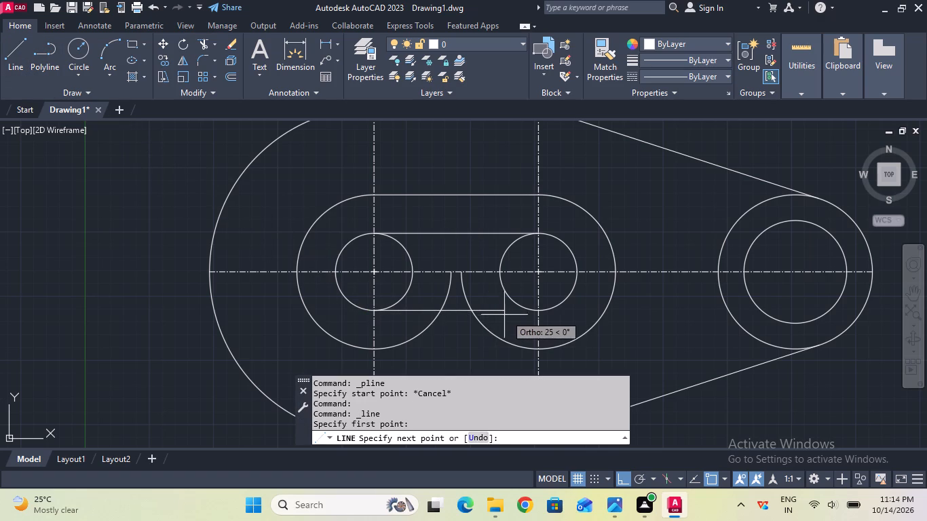
pyautogui.click(538, 315)
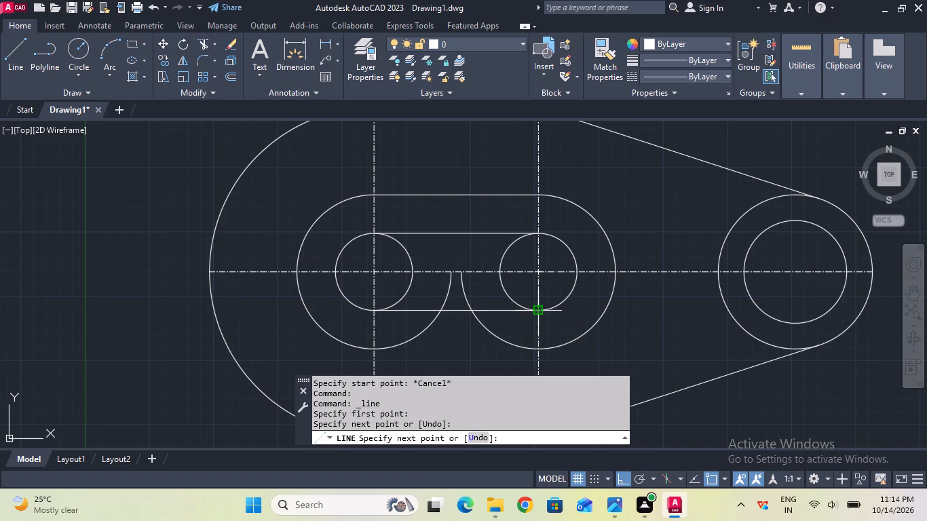
pyautogui.press('Escape')
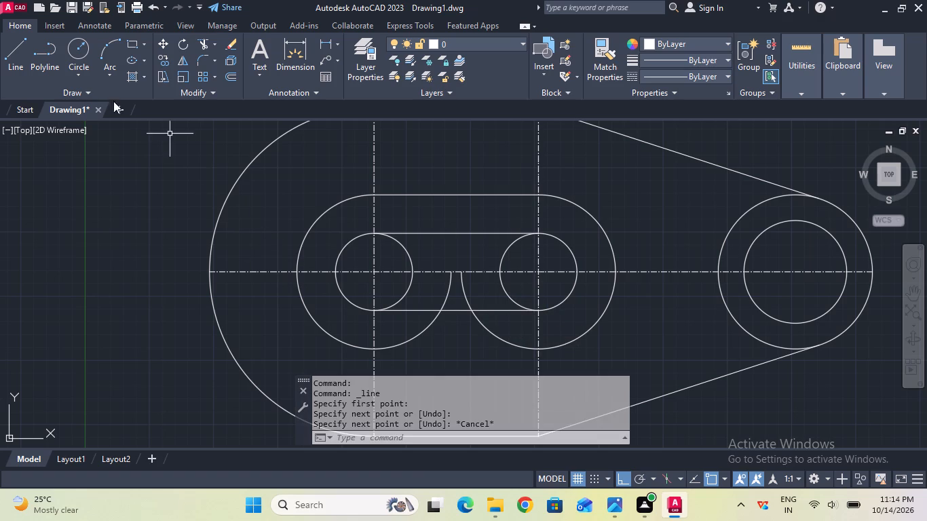
pyautogui.click(10, 58)
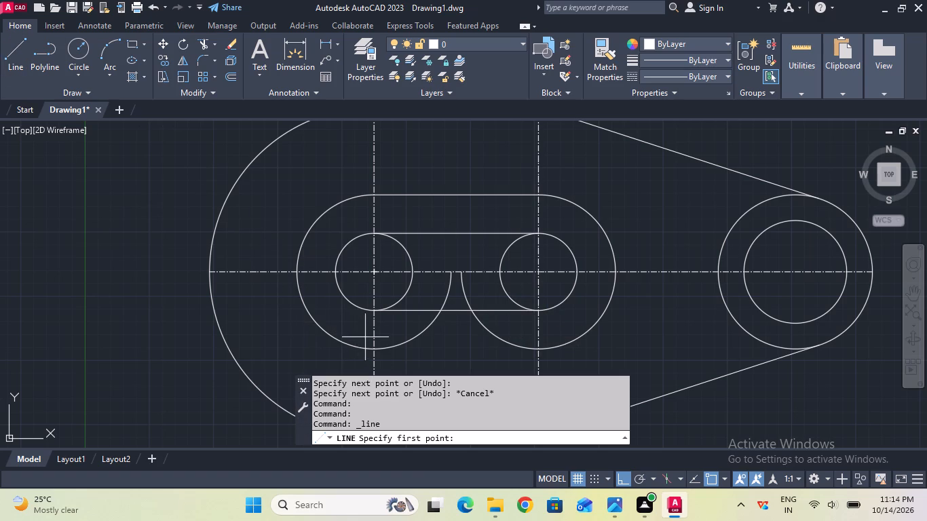
pyautogui.click(371, 345)
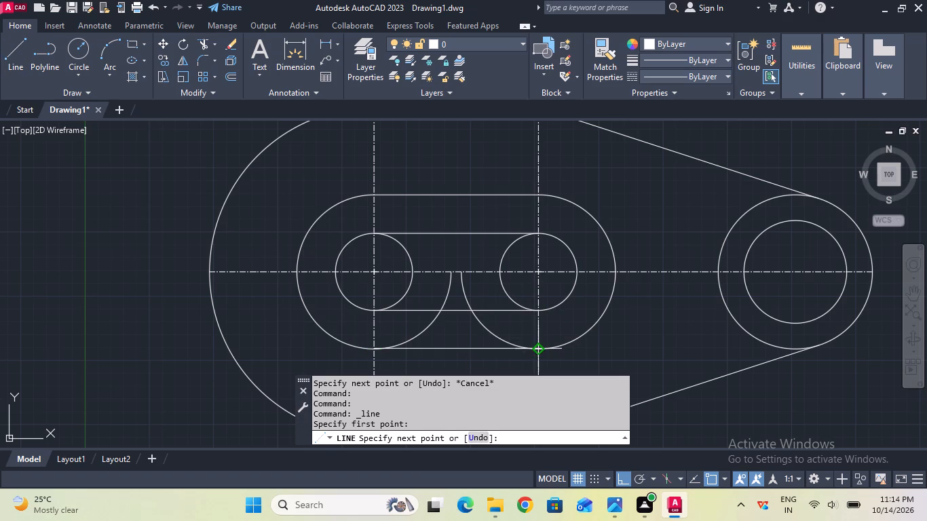
pyautogui.click(541, 345)
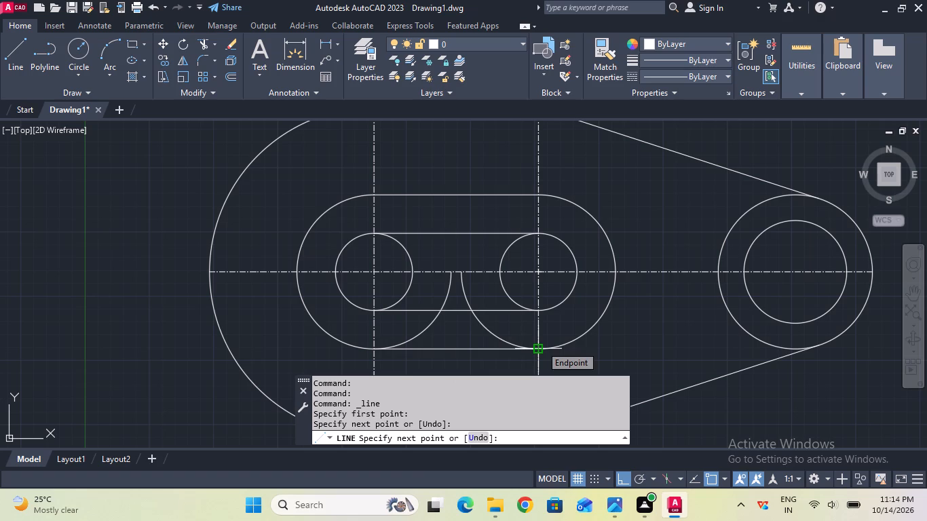
pyautogui.press('Escape')
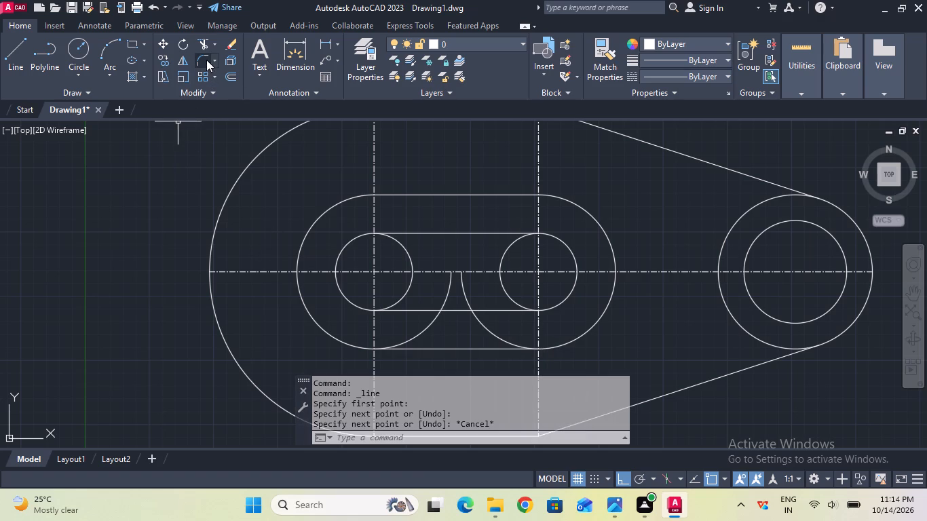
# Trim the remaining facing lower arcs of the two 15 mm radius circles to open up the outer slot.
pyautogui.click(205, 49)
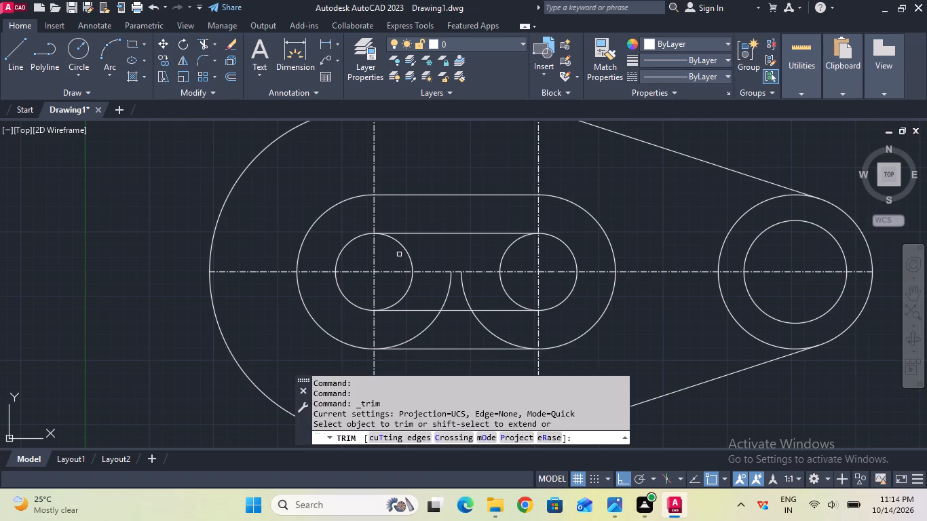
pyautogui.click(450, 295)
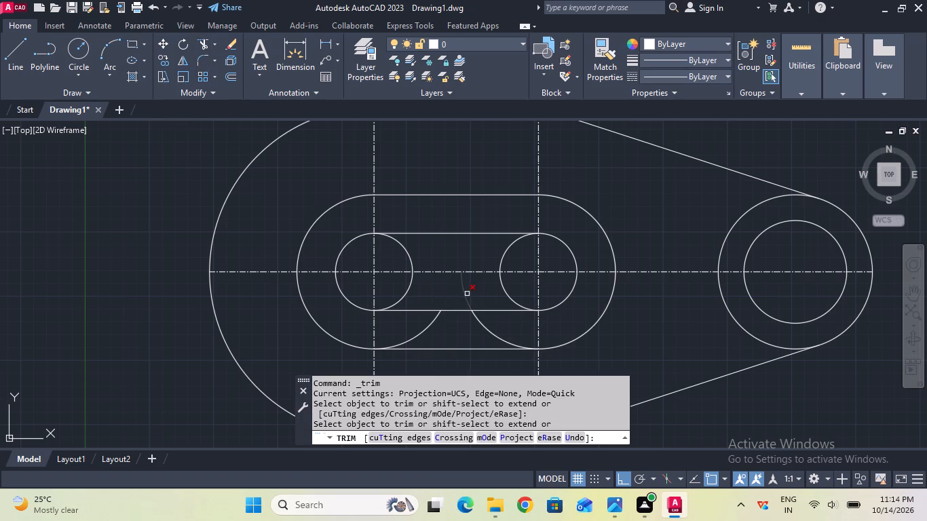
pyautogui.click(468, 294)
pyautogui.click(461, 294)
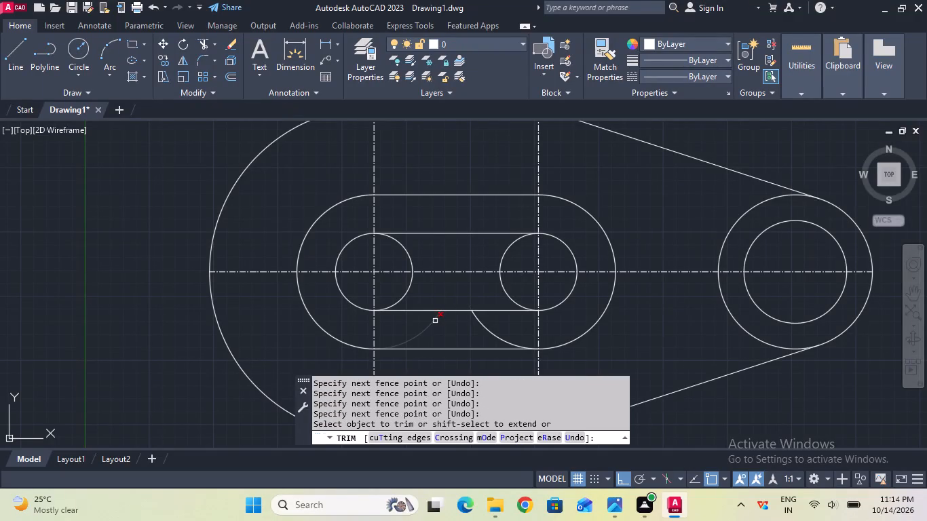
pyautogui.click(435, 322)
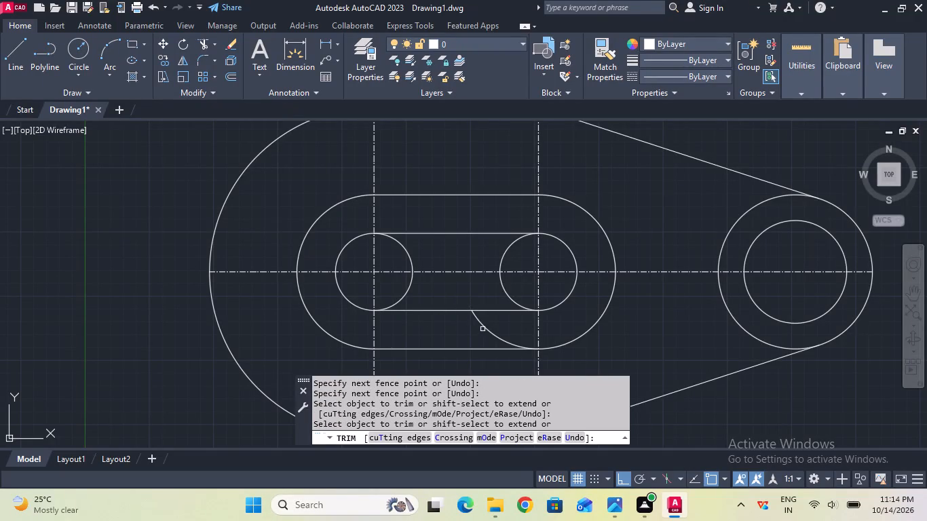
pyautogui.click(485, 328)
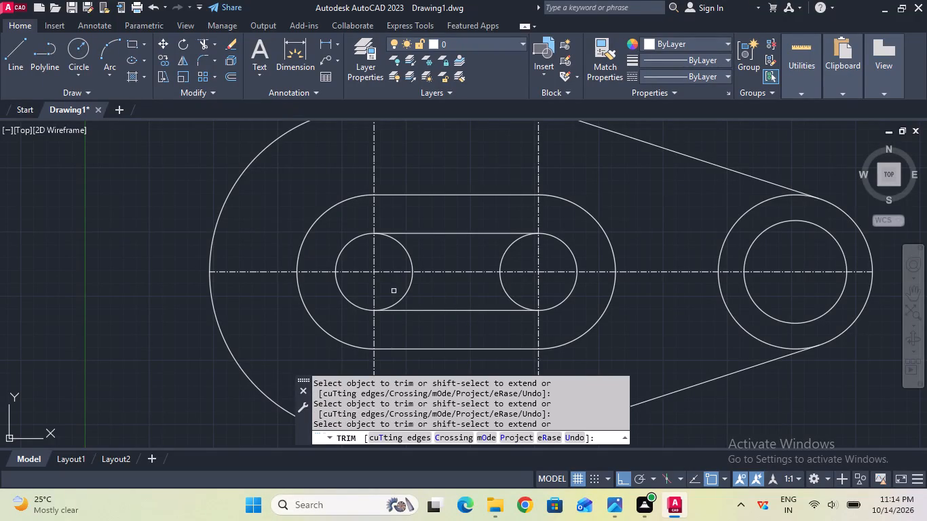
# Trim the facing halves of the two 7.5 mm radius circles to form the inner slot.
pyautogui.moveTo(400, 291); pyautogui.dragTo(411, 290)
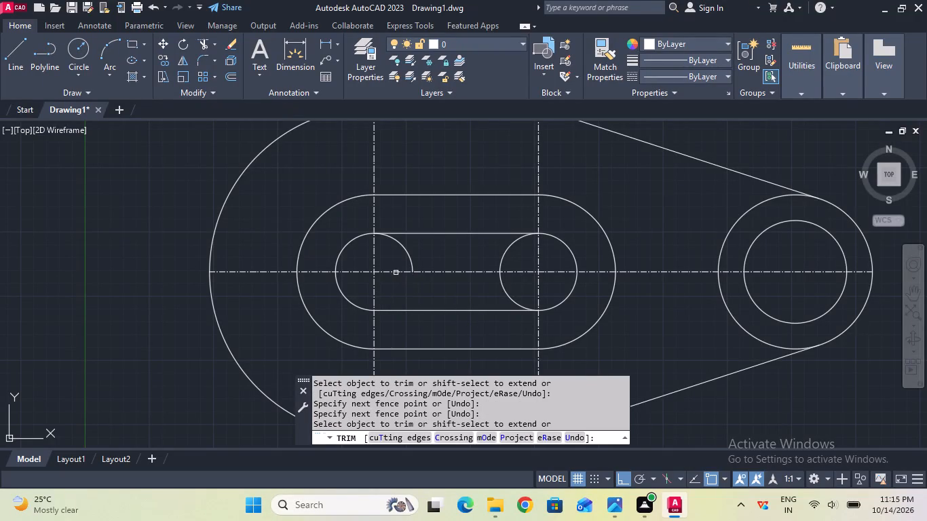
pyautogui.moveTo(392, 263); pyautogui.dragTo(434, 244)
pyautogui.moveTo(485, 264); pyautogui.dragTo(510, 260)
pyautogui.moveTo(497, 292); pyautogui.dragTo(512, 290)
pyautogui.scroll(-2, 468, 301)
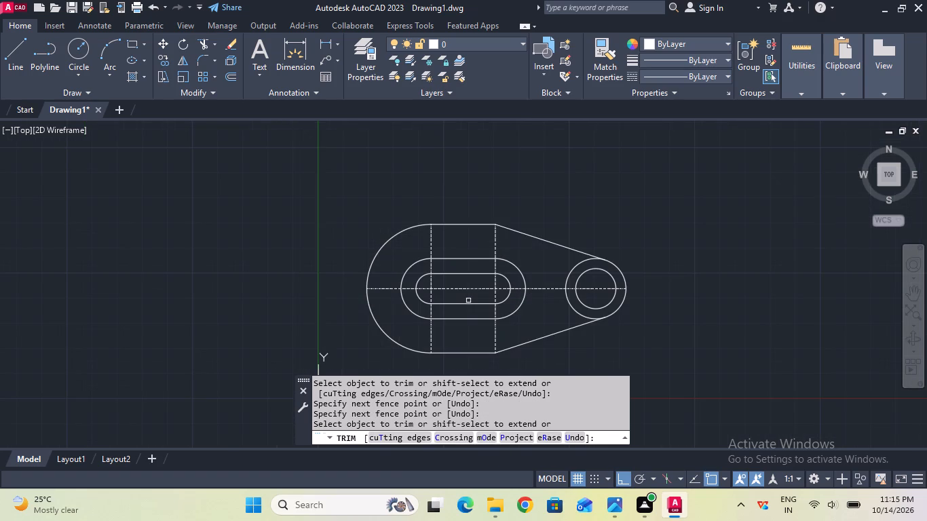
pyautogui.press('Escape')
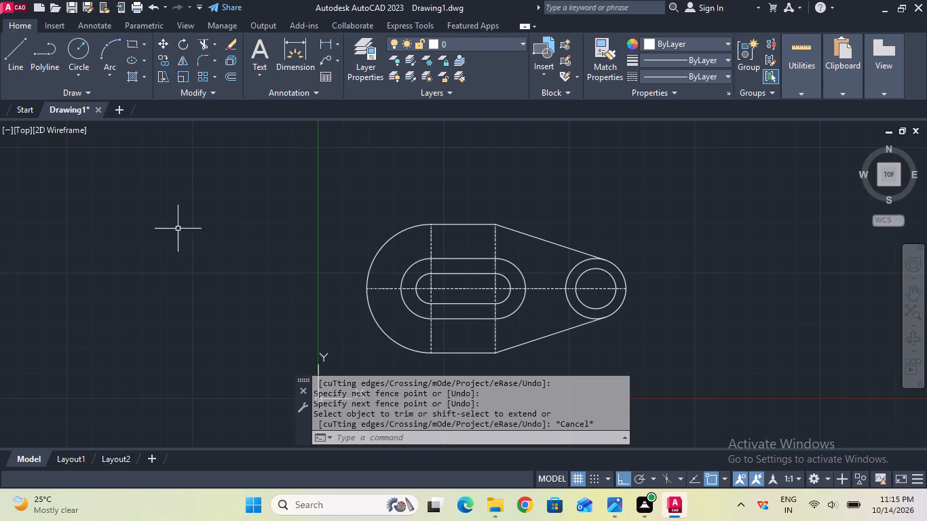
# Draw a vertical guide line about 43 mm upward from the leftmost point of the plate outline.
pyautogui.click(24, 74)
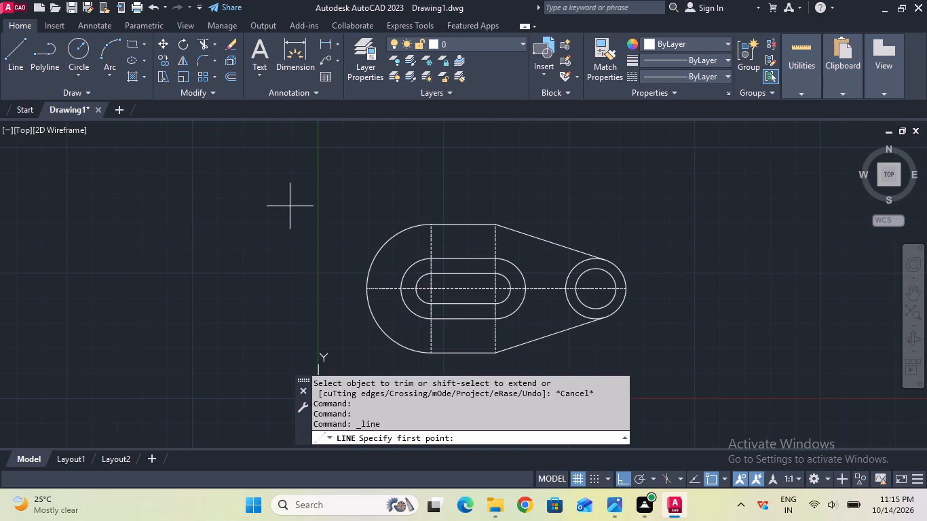
pyautogui.click(363, 288)
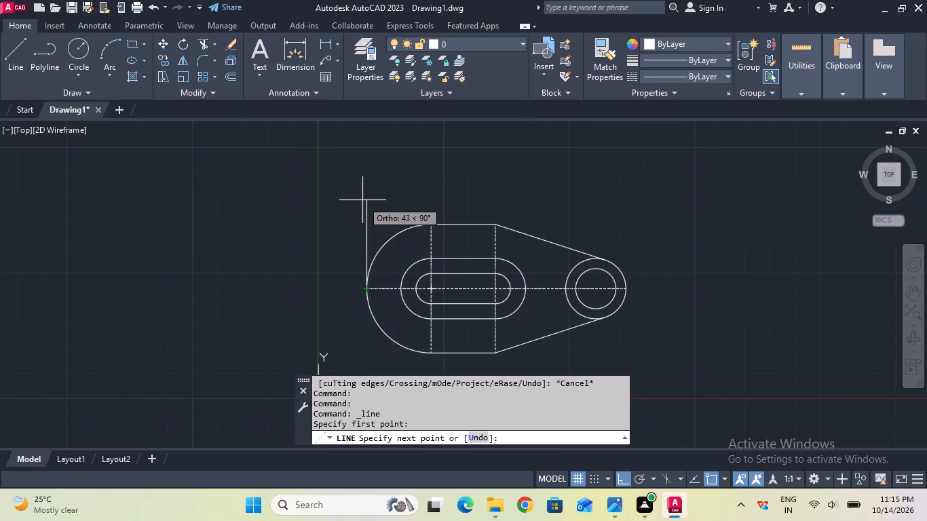
pyautogui.click(362, 199)
pyautogui.press('Escape')
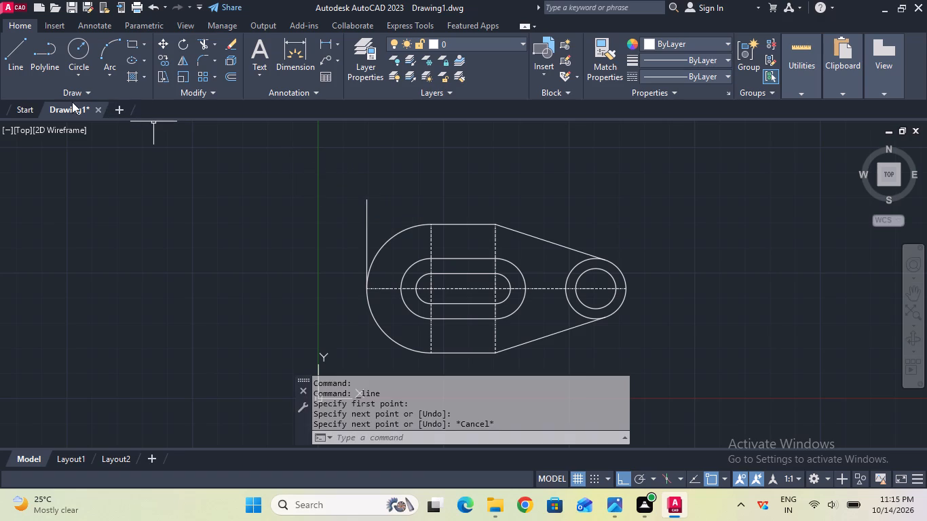
# Draw a 129 mm horizontal base line rightward from the guide line's upper end, above the plate.
pyautogui.click(28, 72)
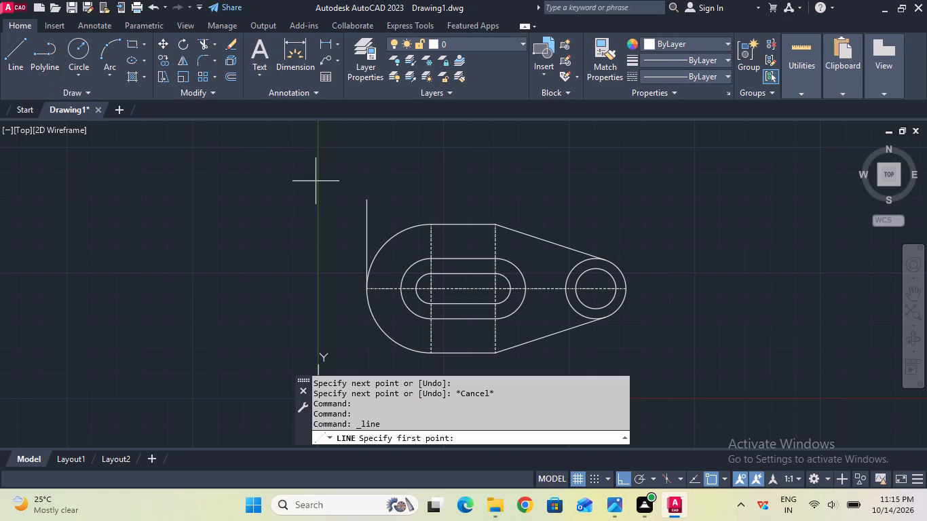
pyautogui.click(365, 196)
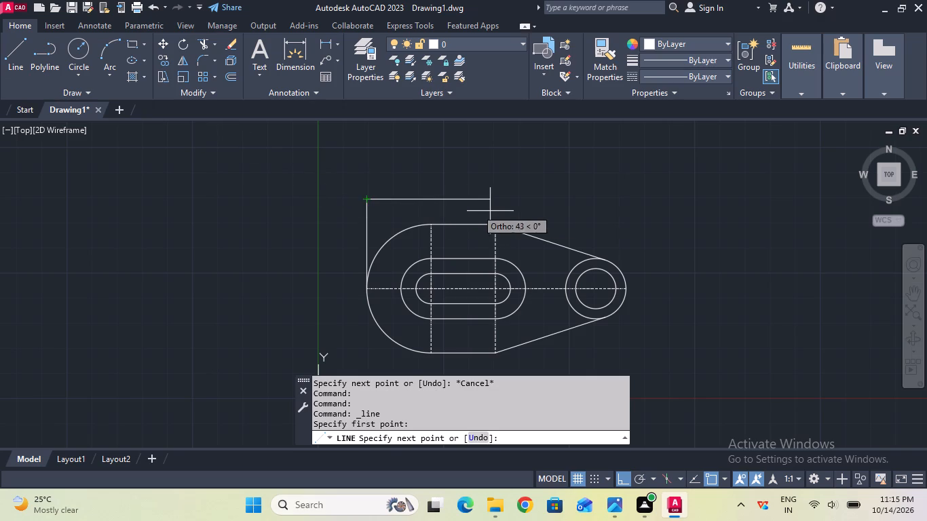
pyautogui.write('12')
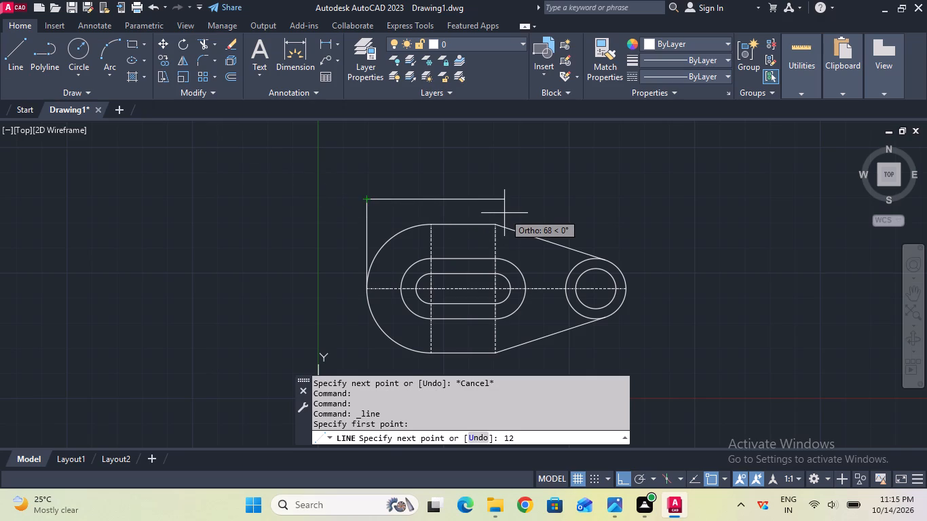
pyautogui.press('9')
pyautogui.press('Return')
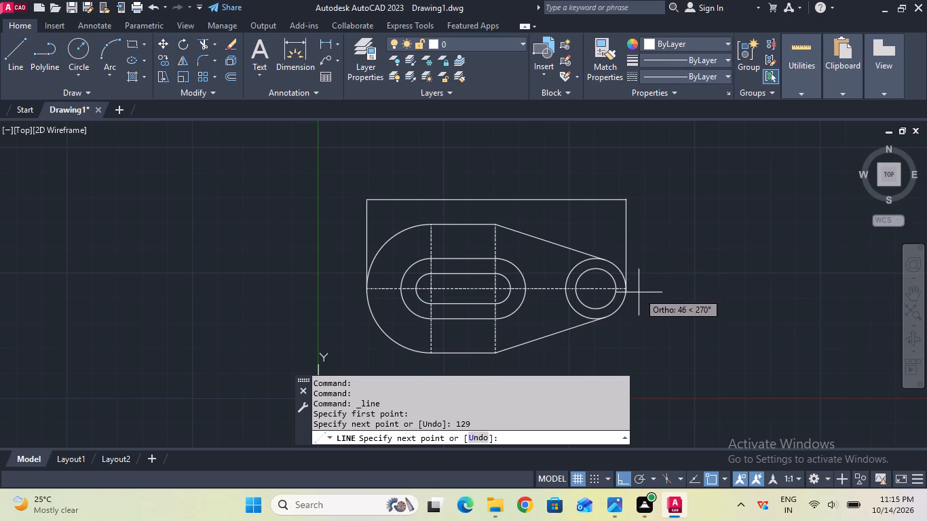
pyautogui.press('Escape')
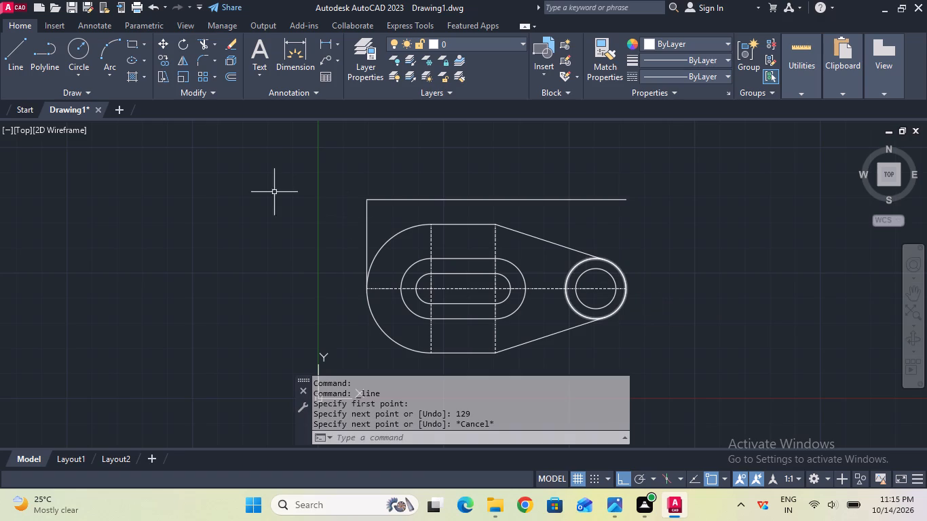
# Remove the vertical guide line between the plate outline and the base line with Trim.
pyautogui.click(202, 46)
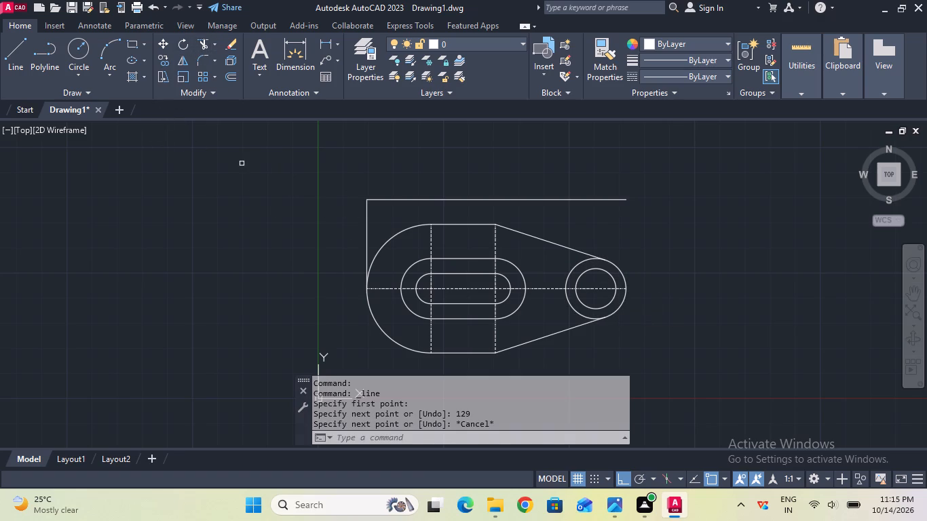
pyautogui.click(367, 239)
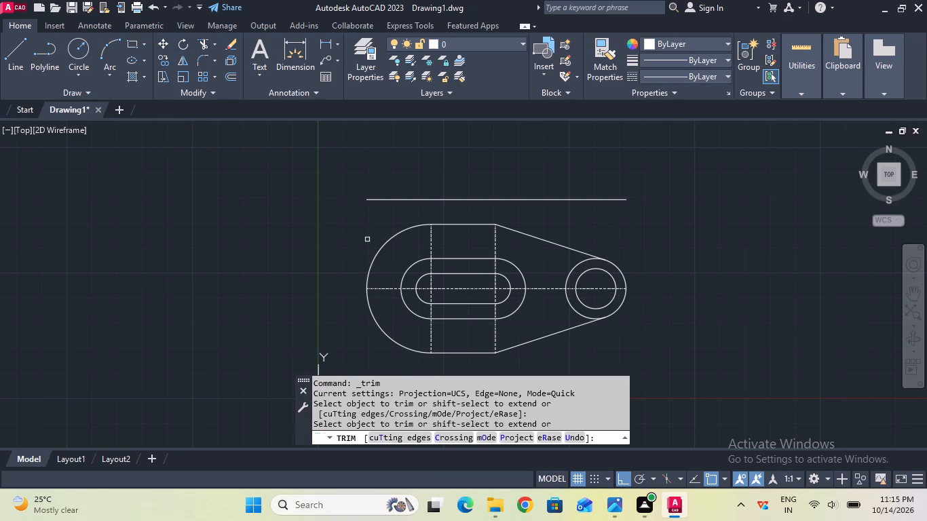
pyautogui.press('Escape')
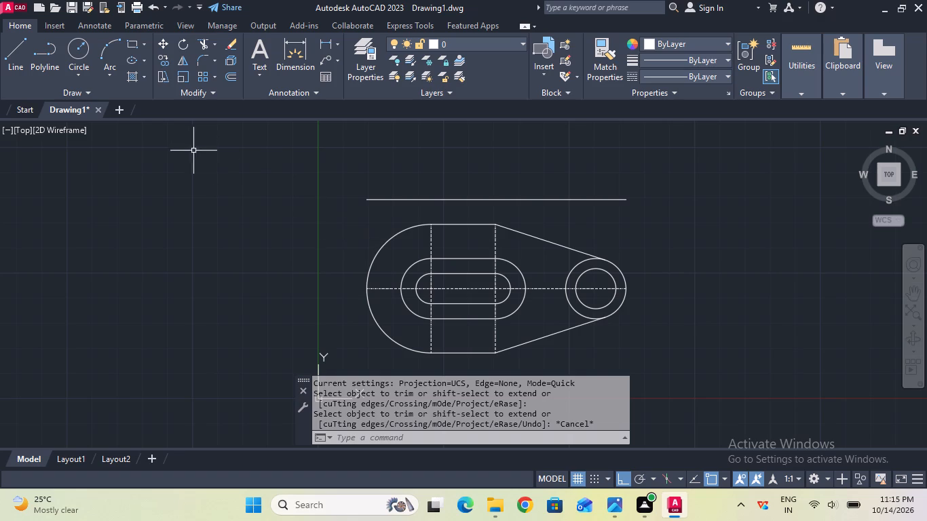
# Draw a 10 mm vertical line upward from the left end of the base line.
pyautogui.scroll(-1, 281, 191)
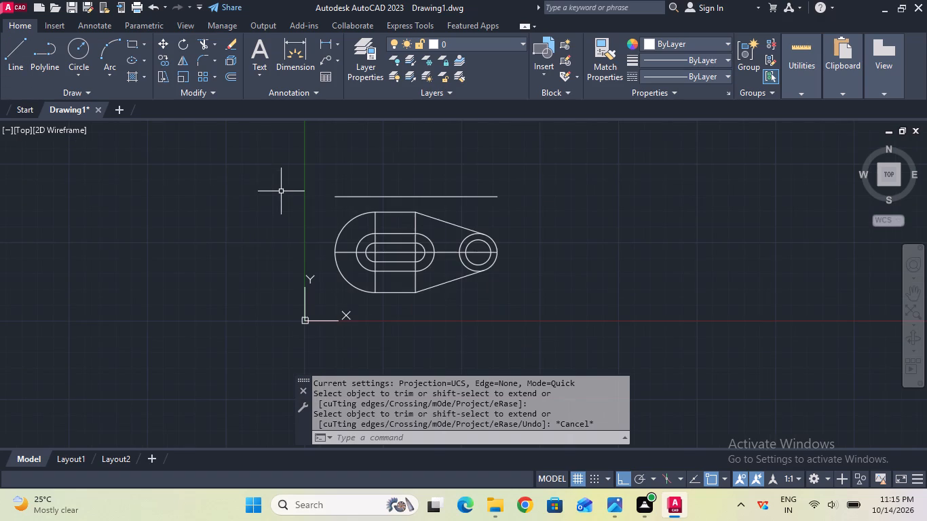
pyautogui.moveTo(281, 191); pyautogui.dragTo(286, 254, button='middle')
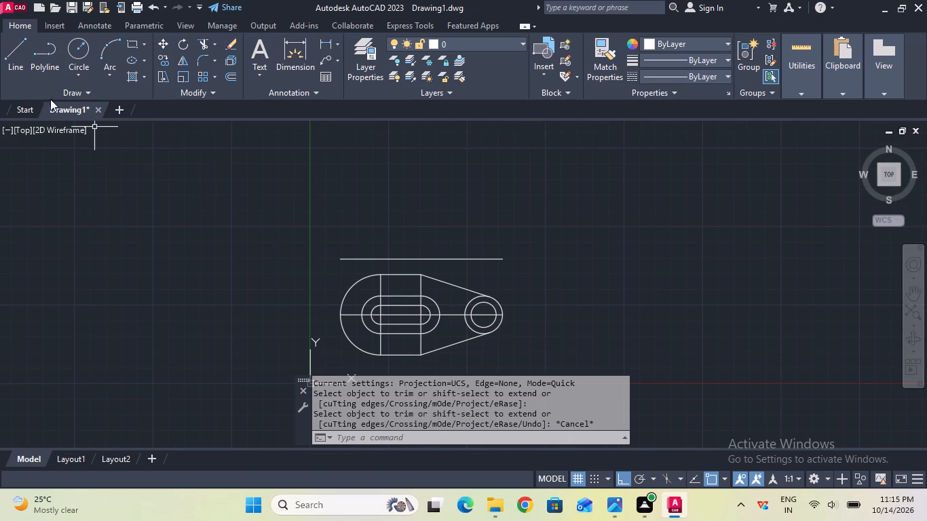
pyautogui.click(10, 74)
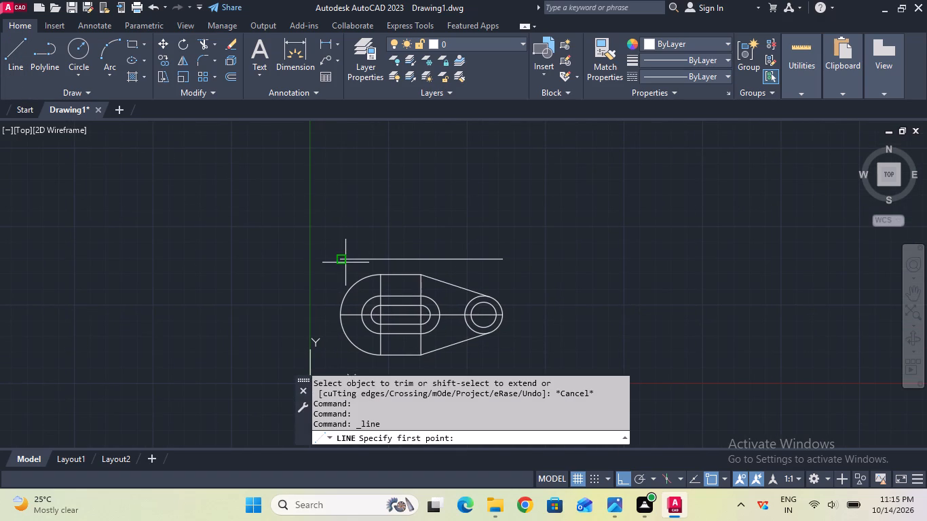
pyautogui.click(343, 263)
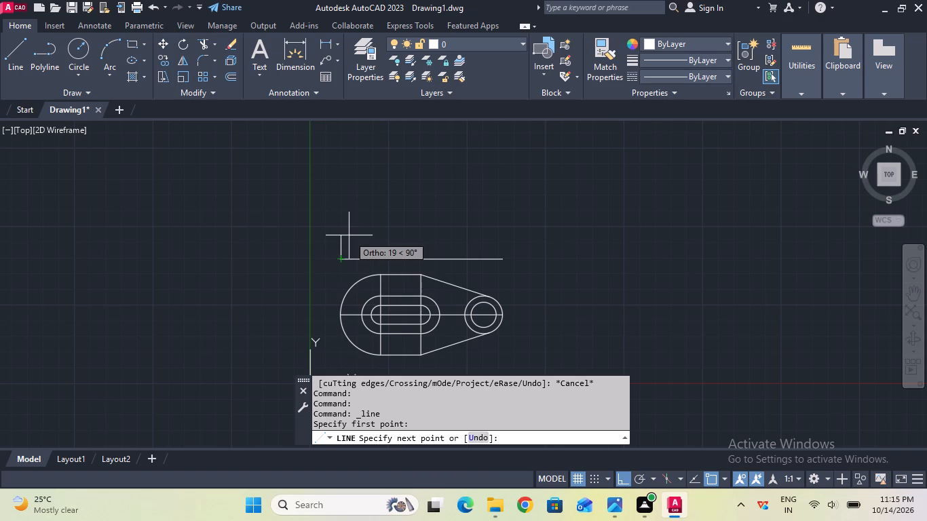
pyautogui.write('10')
pyautogui.press('Return')
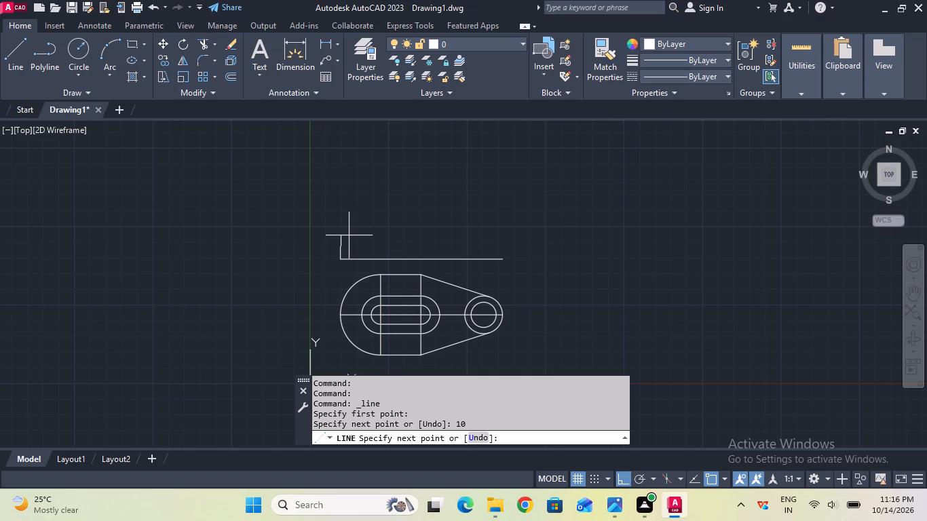
pyautogui.press('Escape')
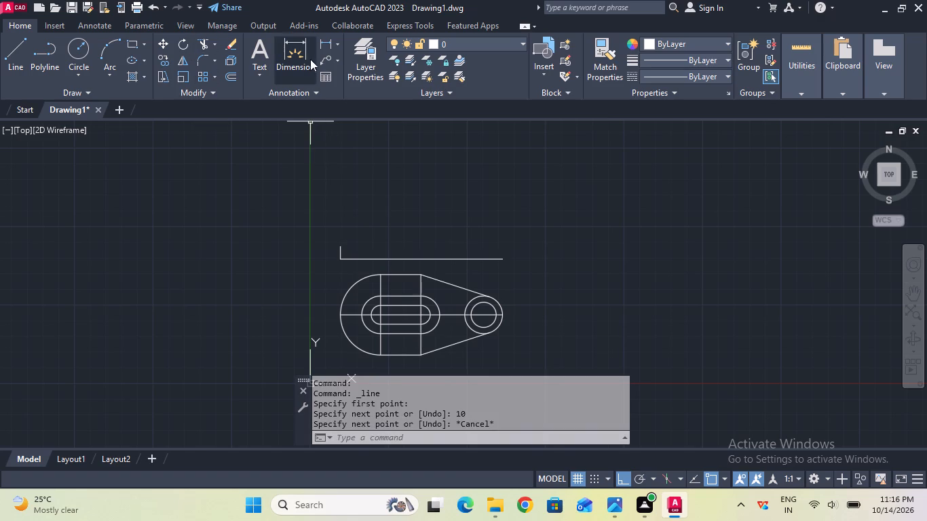
# Measure the horizontal distance from the plate's leftmost point to the outer slot's left end with a linear dimension.
pyautogui.moveTo(325, 48); pyautogui.dragTo(332, 66)
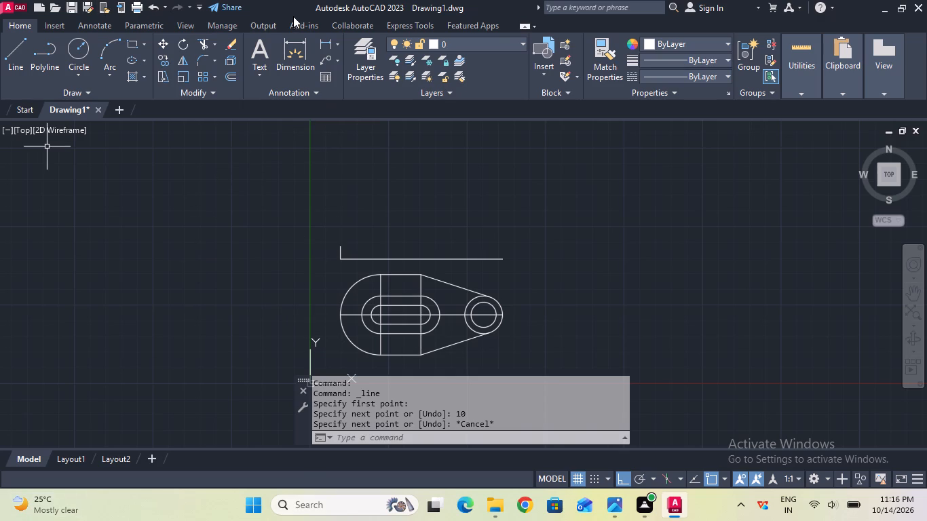
pyautogui.click(319, 39)
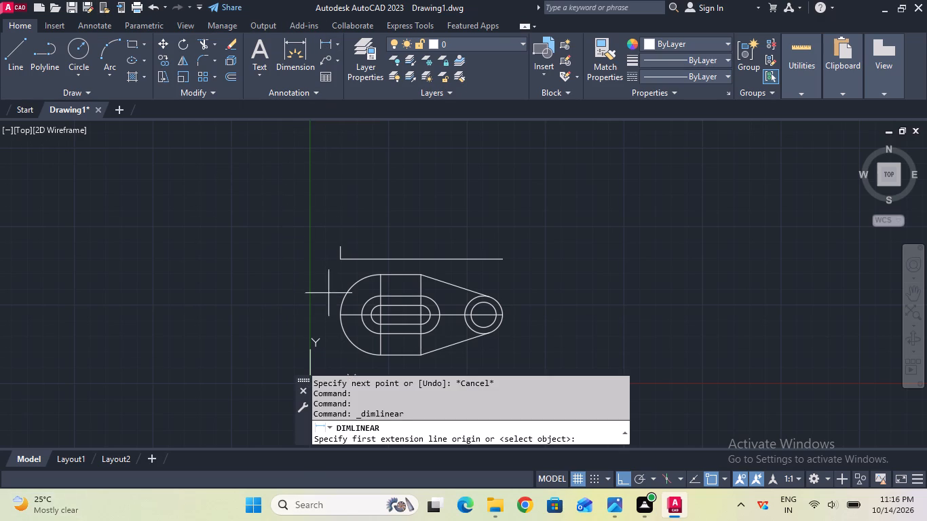
pyautogui.click(341, 311)
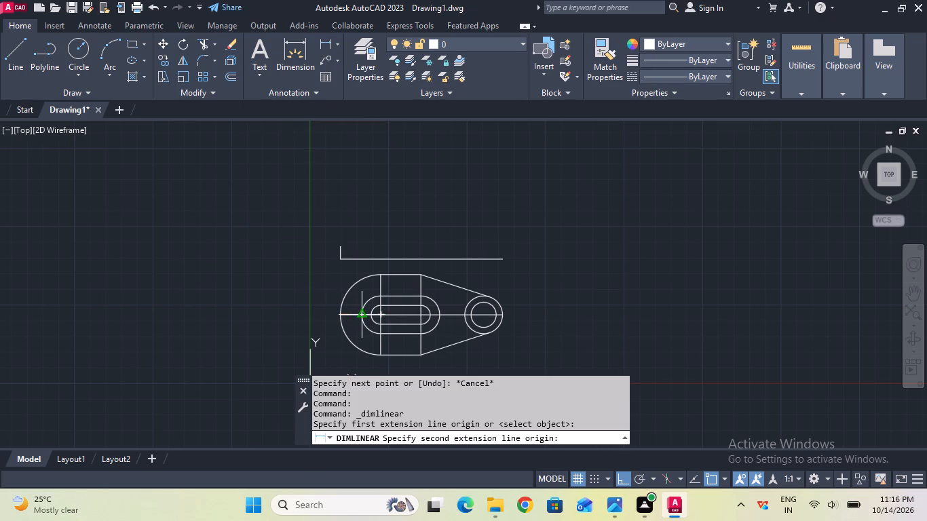
pyautogui.click(364, 318)
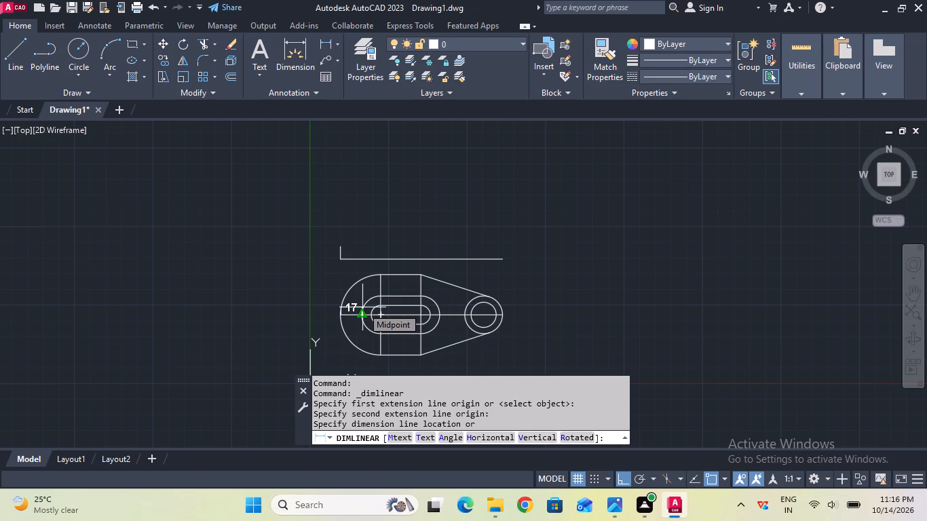
pyautogui.press('Escape')
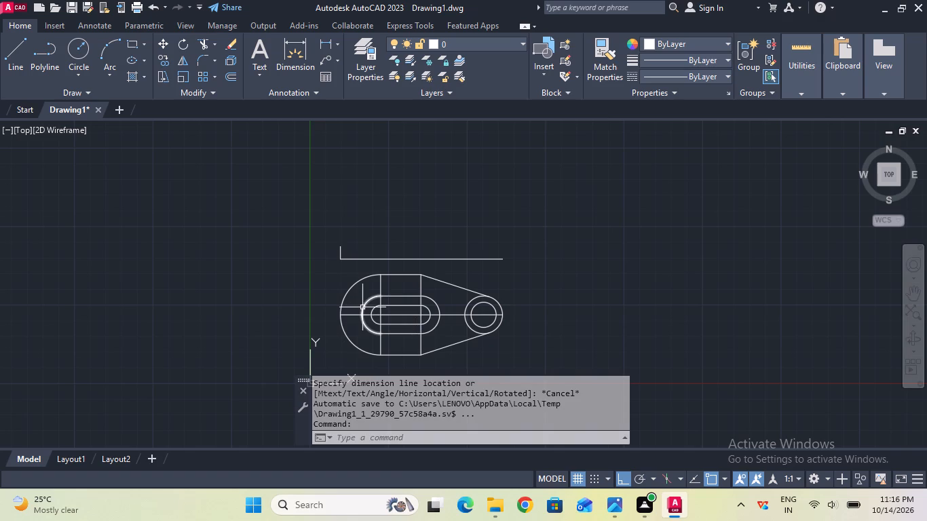
# From the top of the 10 mm vertical line, draw a 17 mm horizontal line rightward and a 19 mm vertical line upward.
pyautogui.click(11, 60)
pyautogui.click(341, 246)
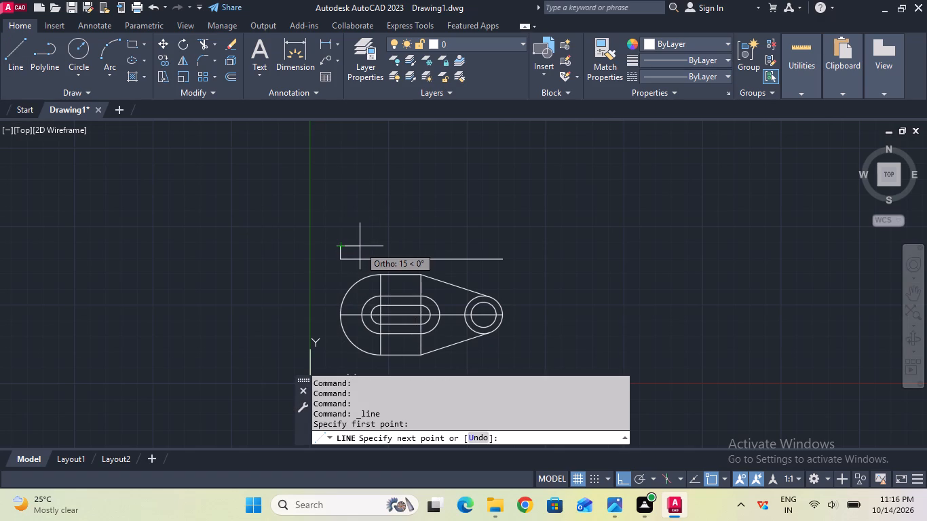
pyautogui.write('17')
pyautogui.press('Return')
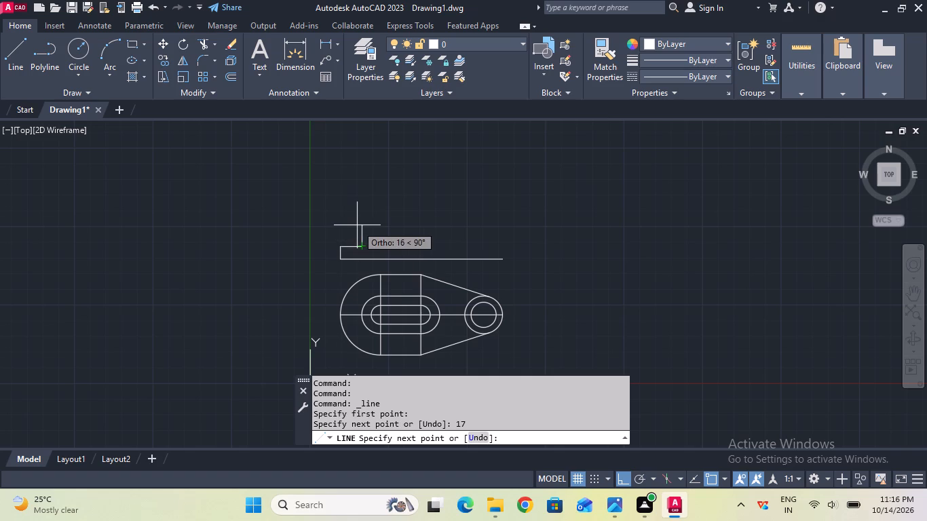
pyautogui.press('1')
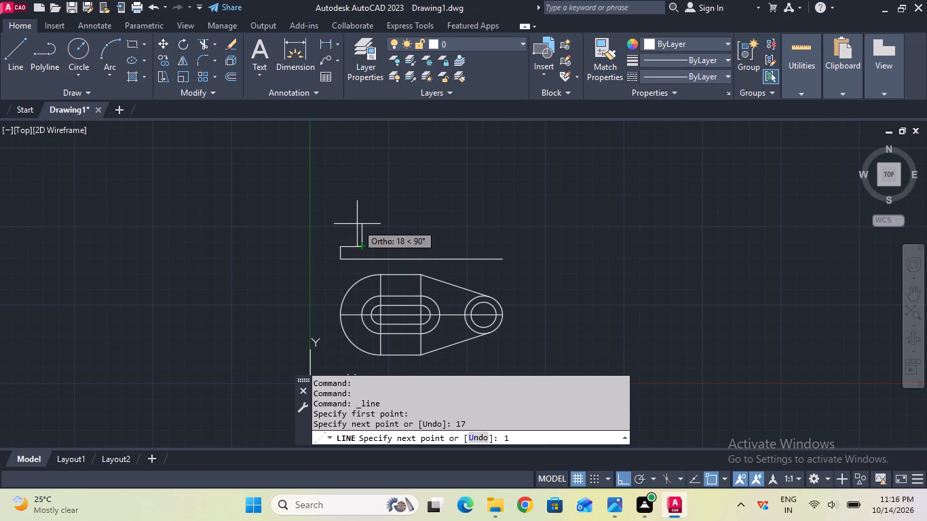
pyautogui.press('9')
pyautogui.press('Return')
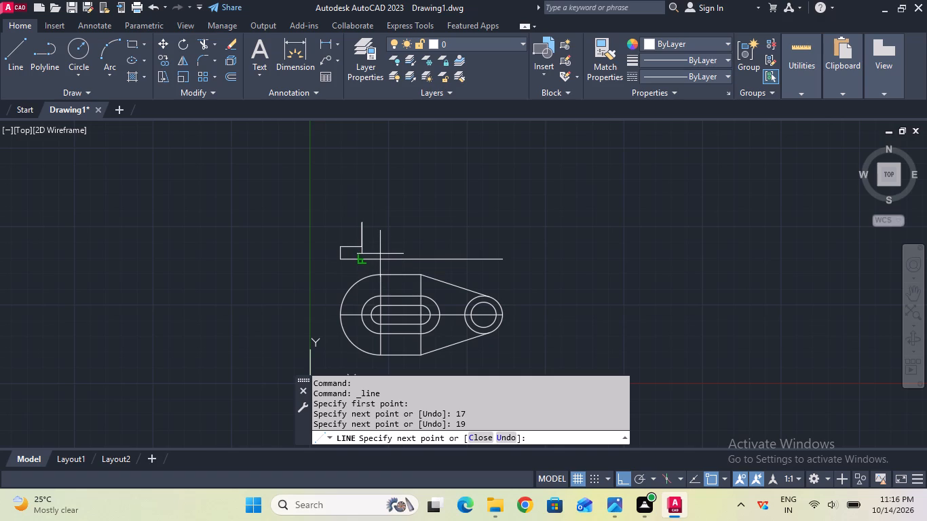
pyautogui.press('Escape')
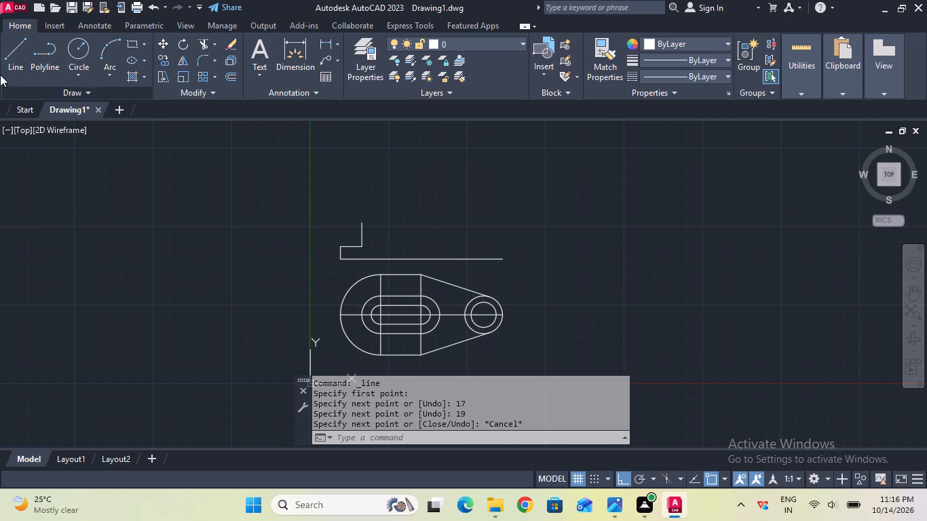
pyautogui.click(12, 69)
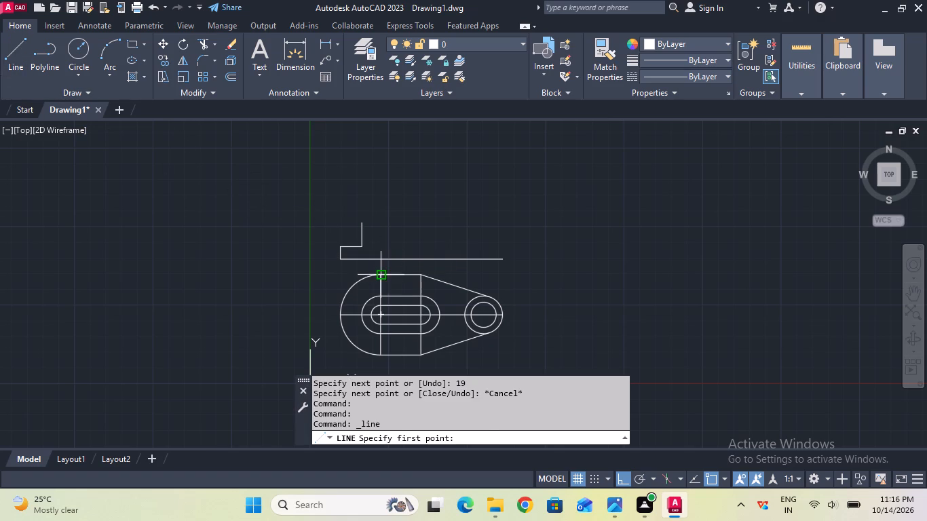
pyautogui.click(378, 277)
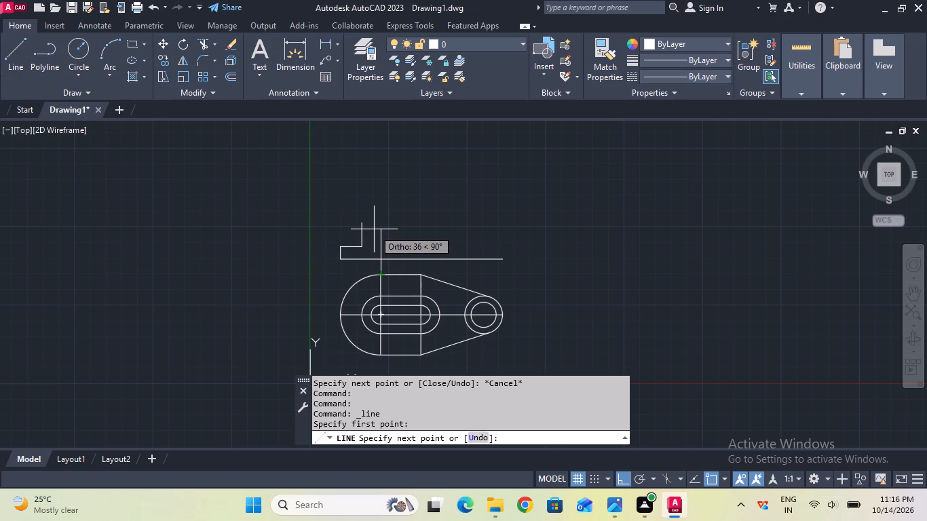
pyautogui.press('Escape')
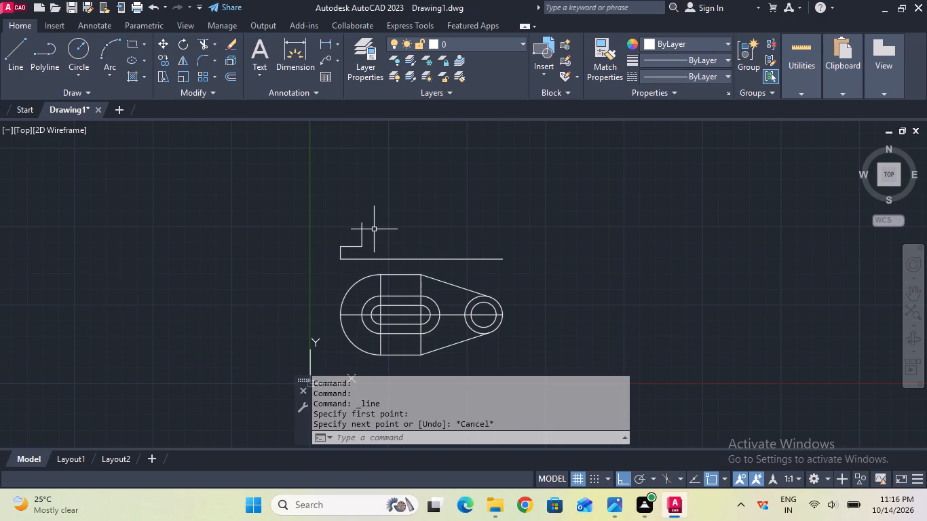
# Draw a vertical projection line from the inner slot's left end up to just above the 19 mm line's top.
pyautogui.click(22, 63)
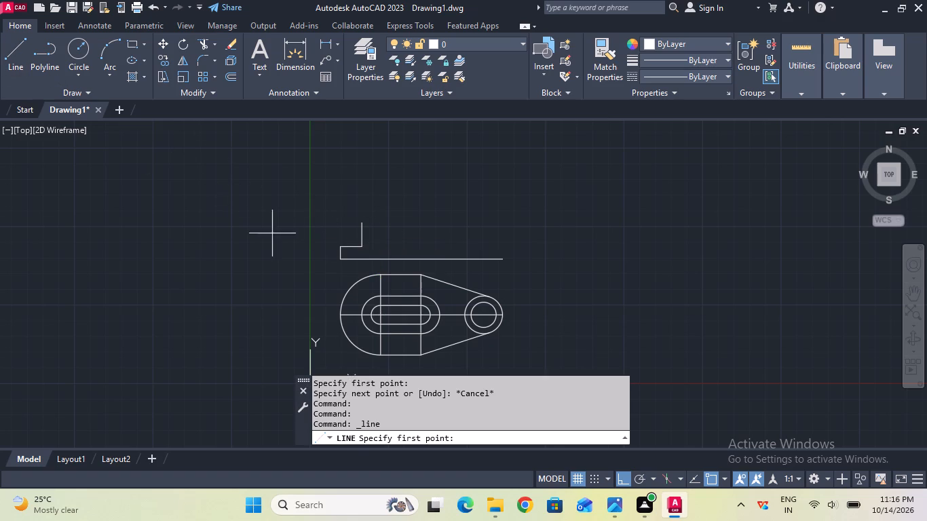
pyautogui.click(373, 311)
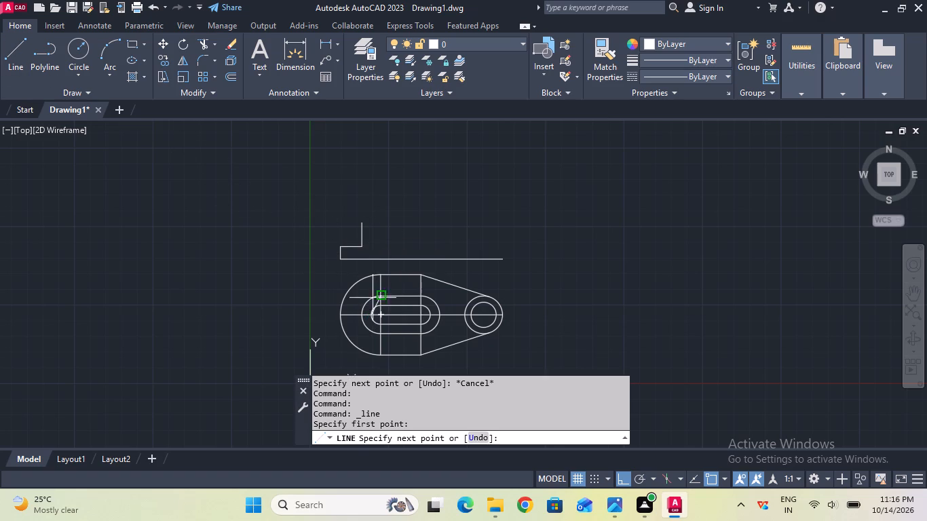
pyautogui.click(373, 219)
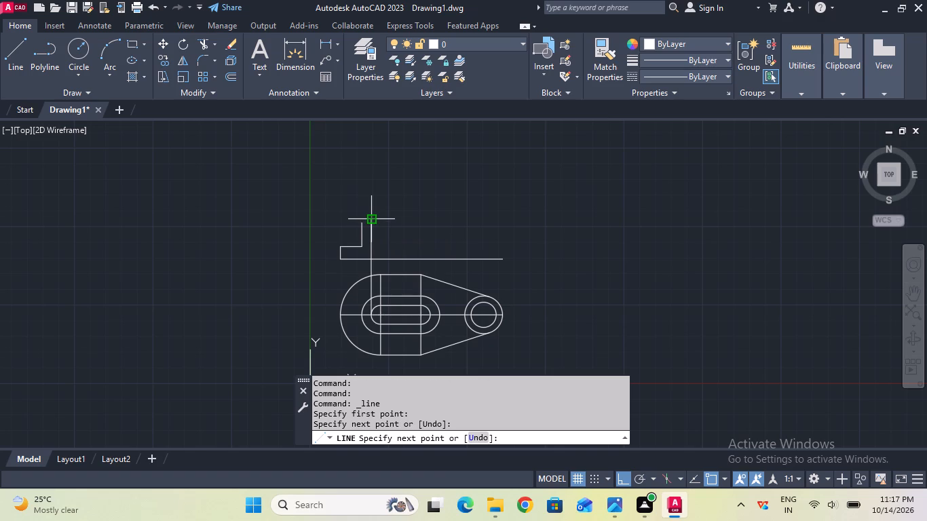
pyautogui.press('Escape')
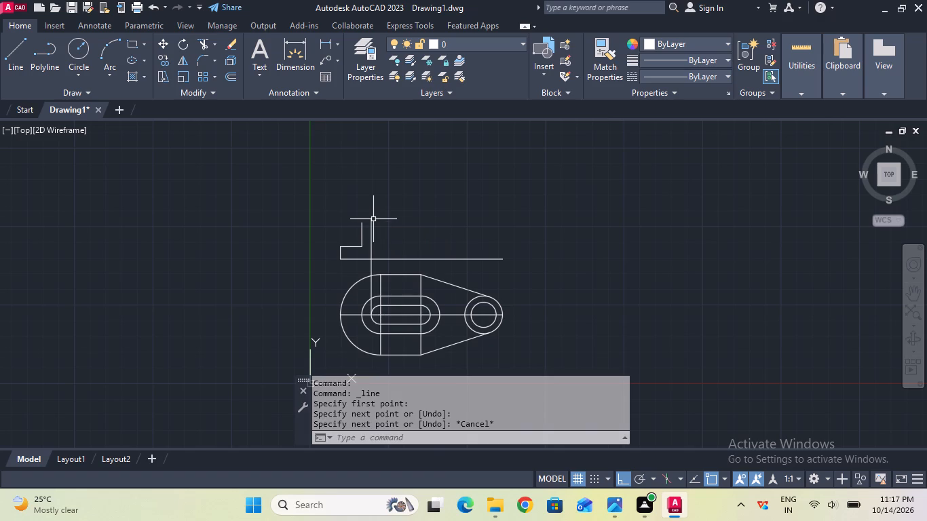
# Draw a horizontal line from the top of the 19 mm vertical line to the projection line.
pyautogui.scroll(1, 373, 219)
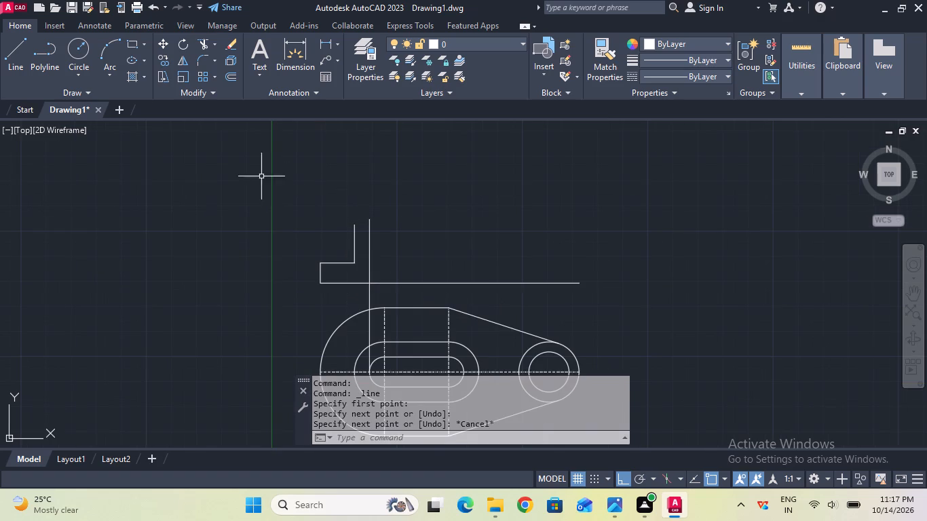
pyautogui.click(26, 66)
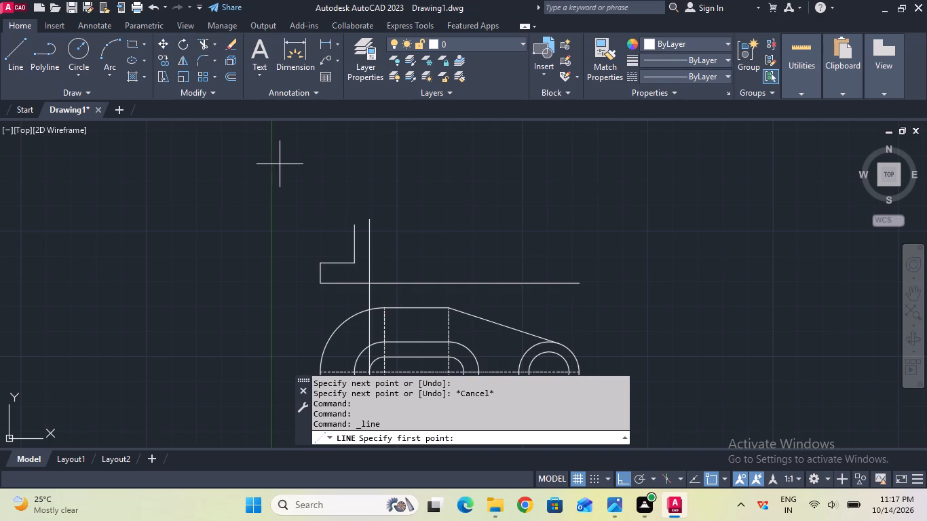
pyautogui.click(354, 229)
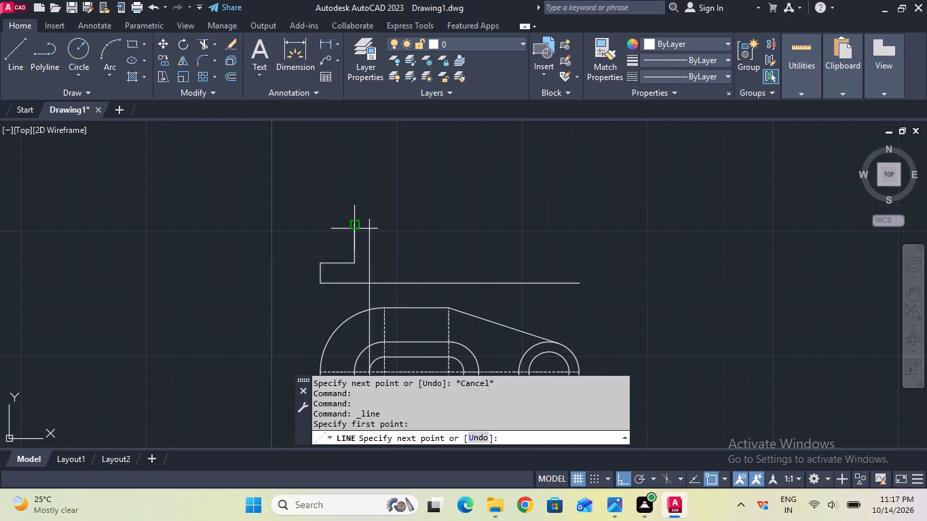
pyautogui.click(370, 229)
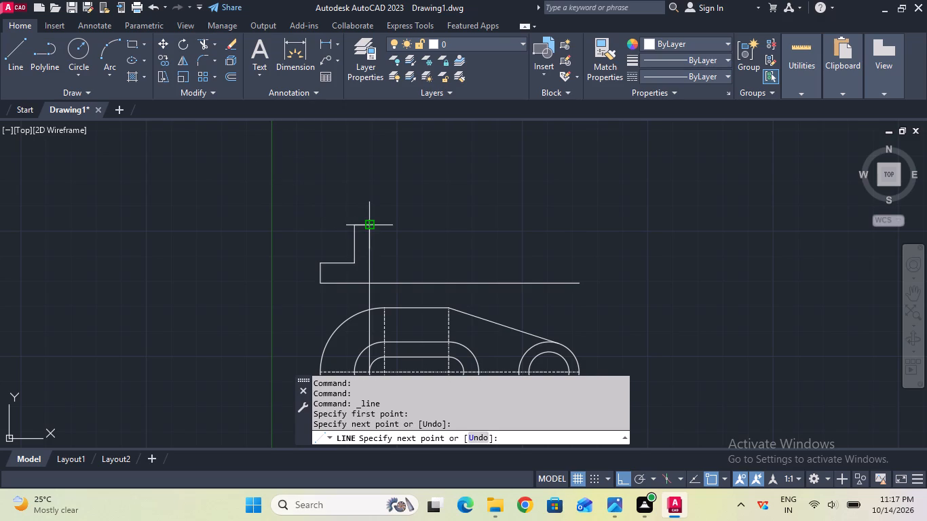
pyautogui.press('Escape')
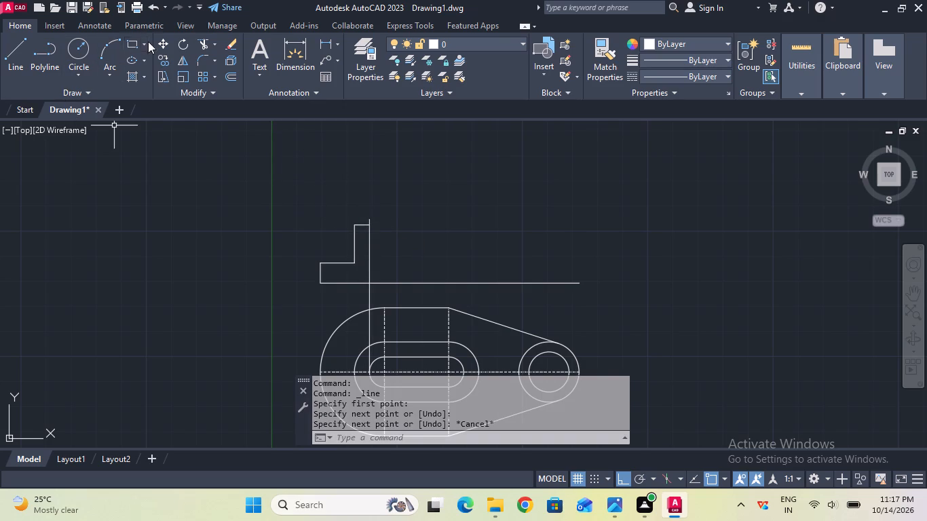
# Trim the projection line's overhang above the front view's top edge and its segment between the base line and plate outline.
pyautogui.click(200, 45)
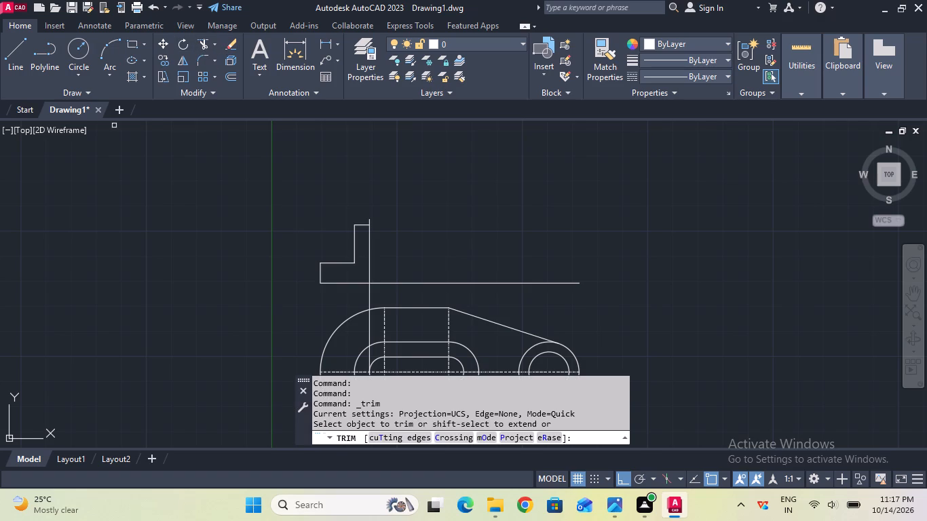
pyautogui.click(370, 219)
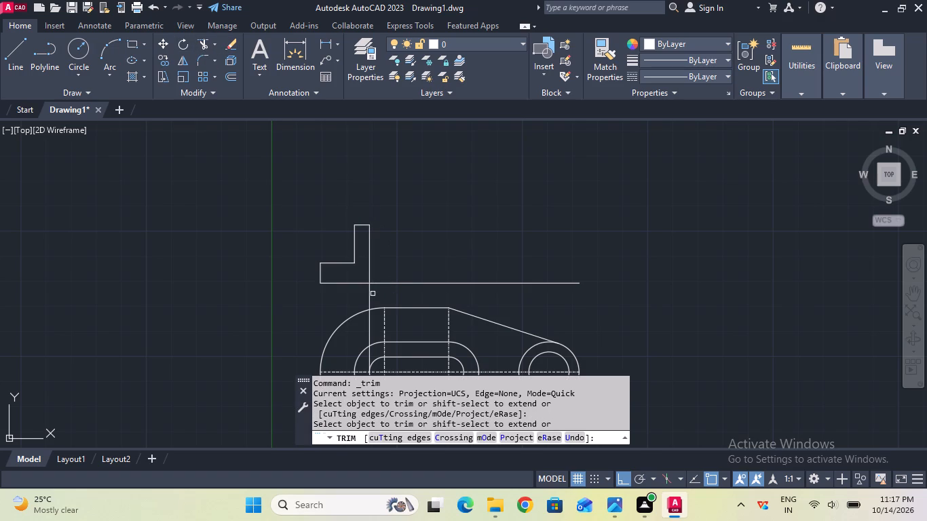
pyautogui.click(370, 296)
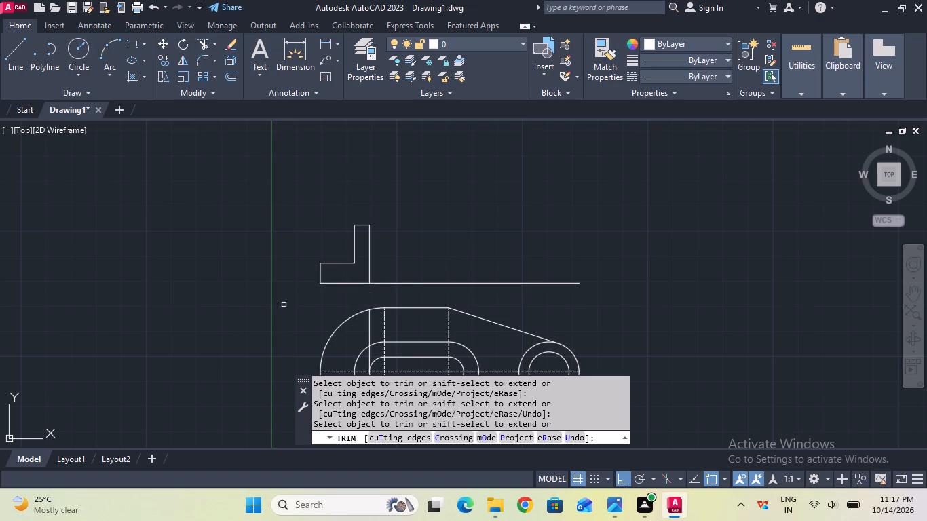
pyautogui.press('Escape')
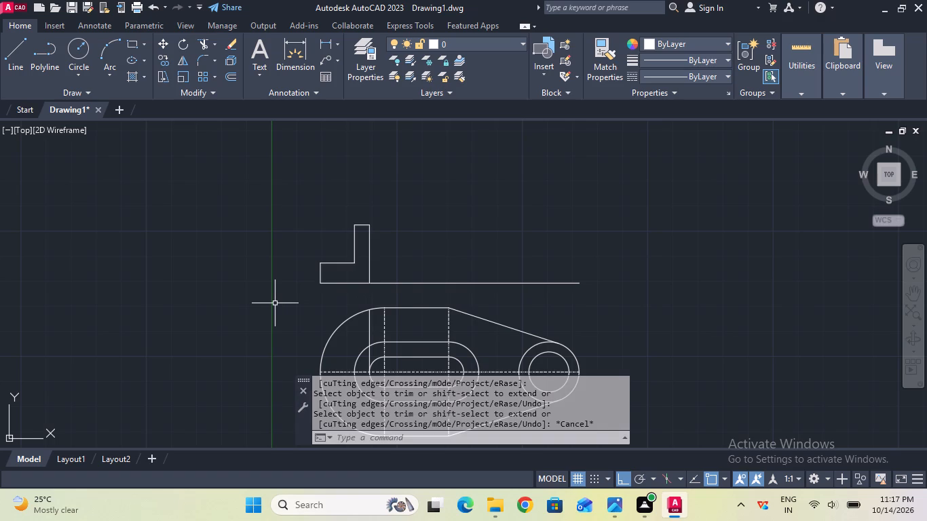
# Erase the leftover projection line segment inside the top view, between the plate outline and the inner slot.
pyautogui.moveTo(275, 303); pyautogui.dragTo(261, 253, button='middle')
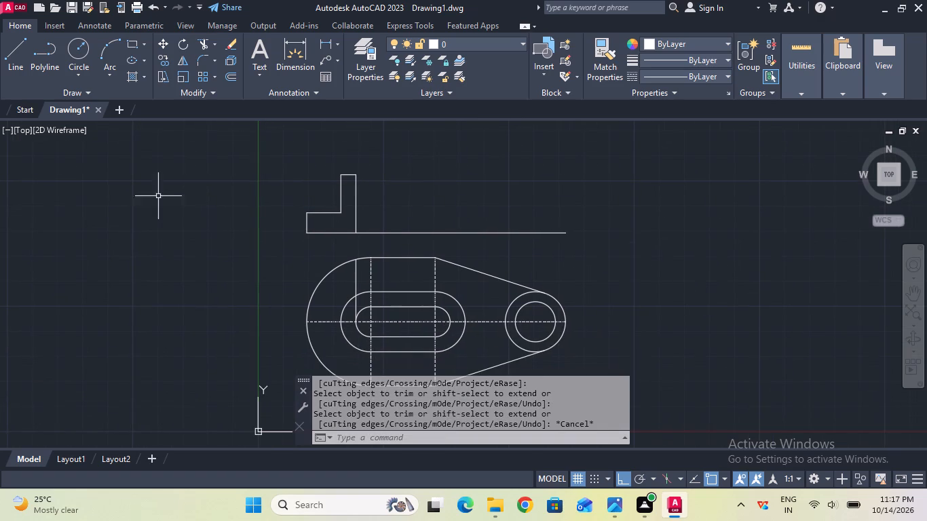
pyautogui.click(225, 43)
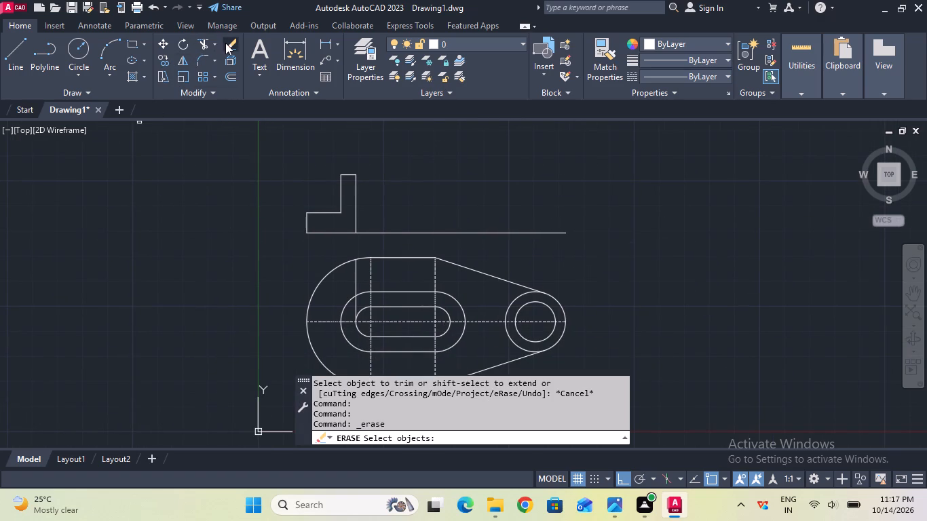
pyautogui.click(356, 285)
pyautogui.press('Return')
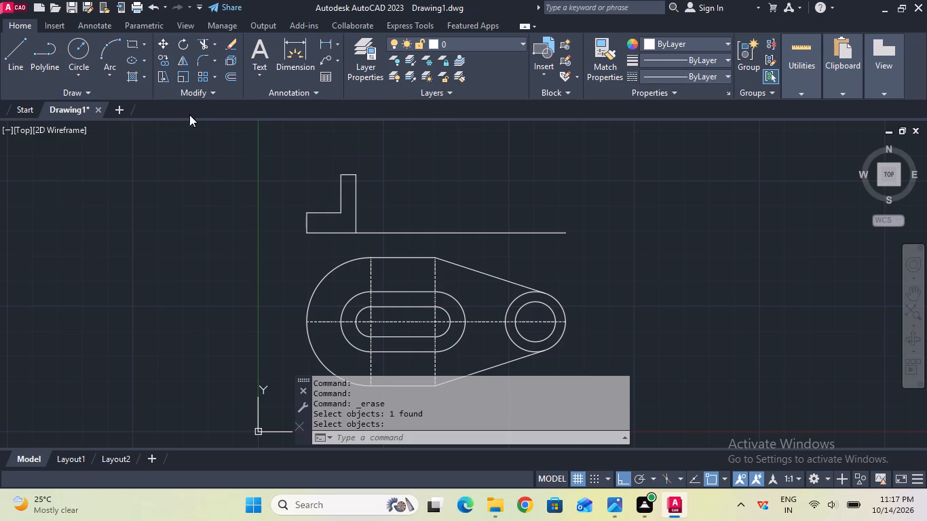
# Draw a vertical line in CENTER linetype from the midpoint of the top view's bottom edge up to the front view's base line.
pyautogui.moveTo(390, 312); pyautogui.dragTo(341, 220, button='middle')
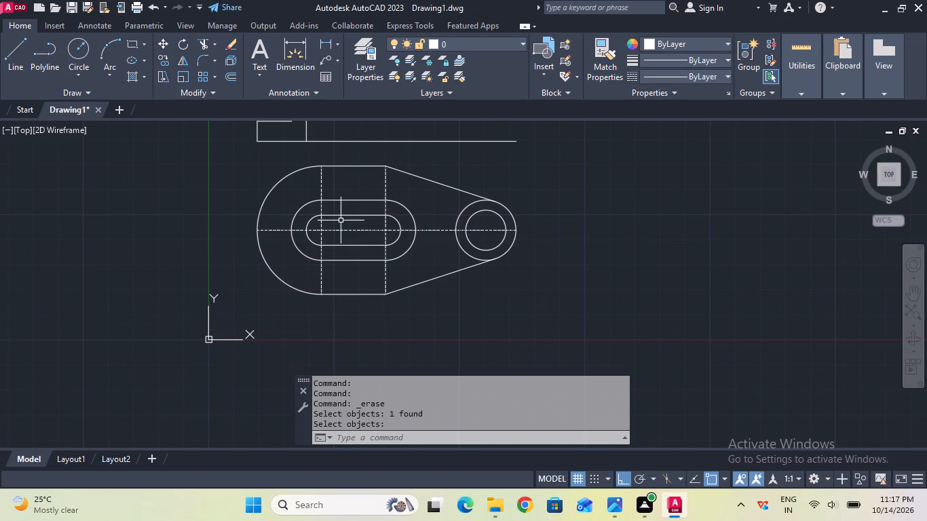
pyautogui.click(8, 52)
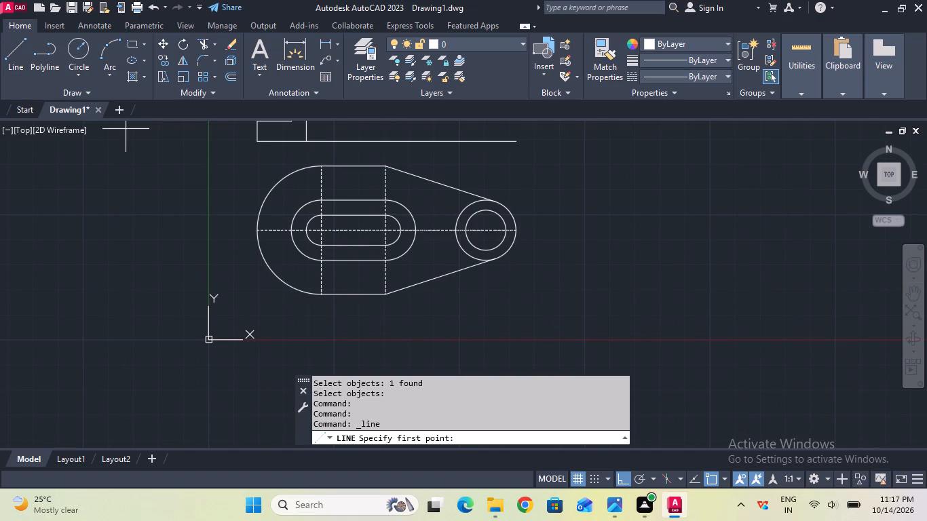
pyautogui.click(670, 79)
pyautogui.click(674, 117)
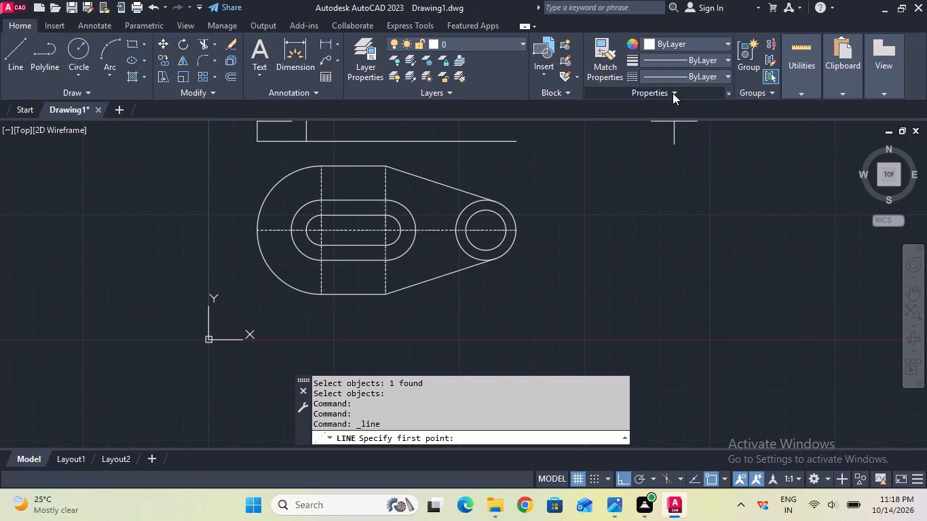
pyautogui.click(673, 83)
pyautogui.click(675, 121)
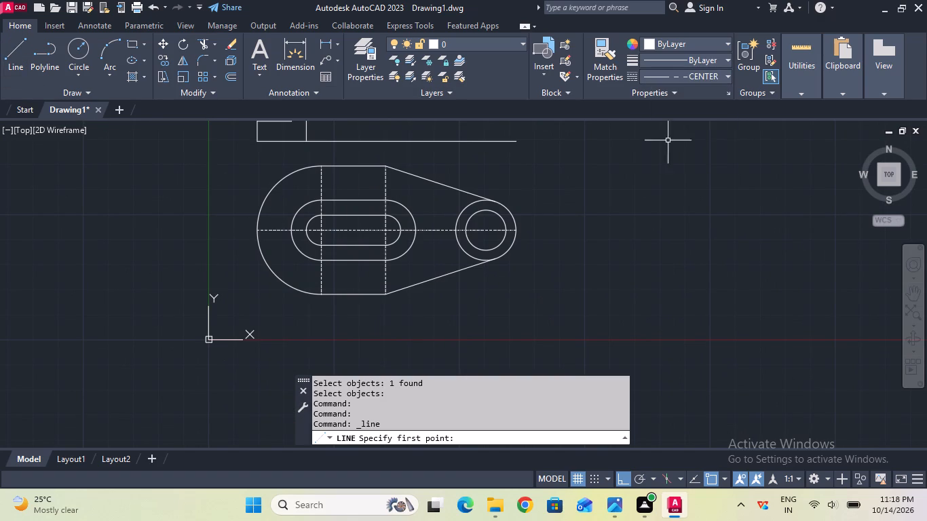
pyautogui.moveTo(602, 220); pyautogui.dragTo(603, 281, button='middle')
pyautogui.scroll(-1, 602, 220)
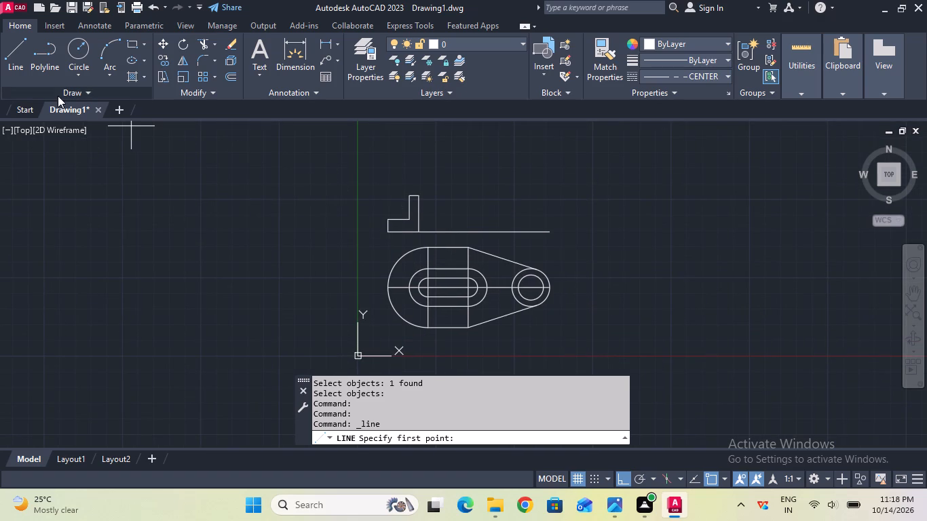
pyautogui.click(24, 73)
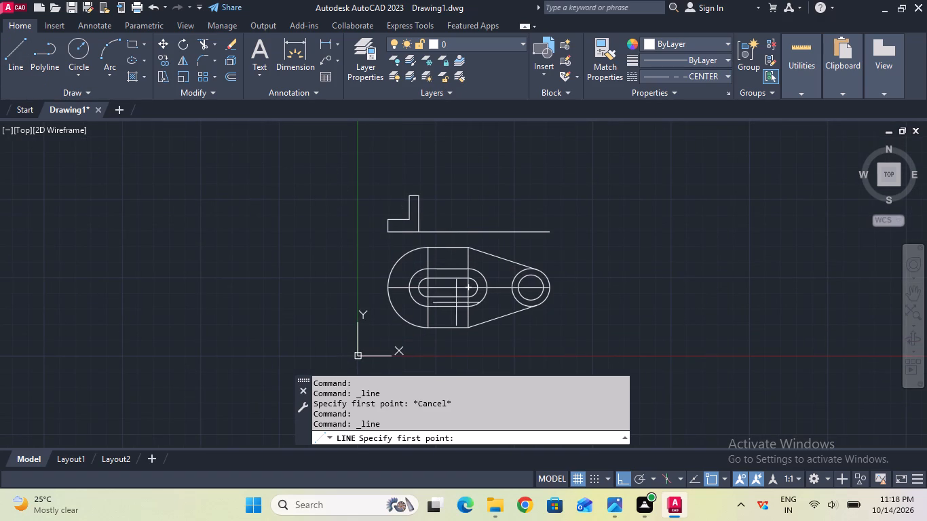
pyautogui.click(449, 330)
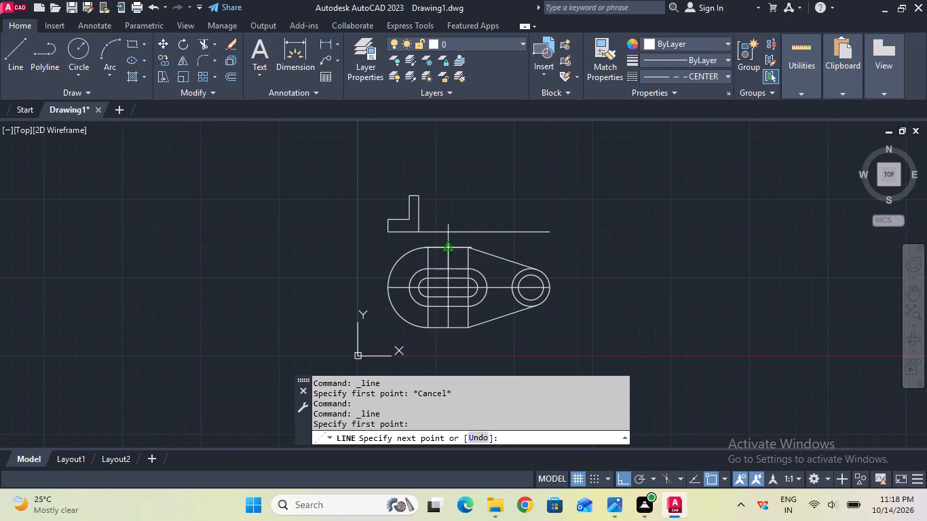
pyautogui.click(446, 231)
pyautogui.press('Escape')
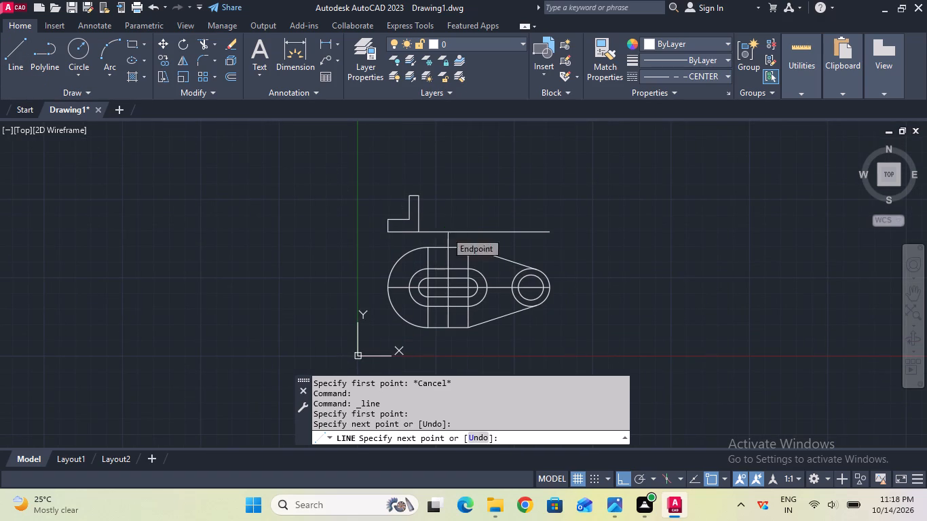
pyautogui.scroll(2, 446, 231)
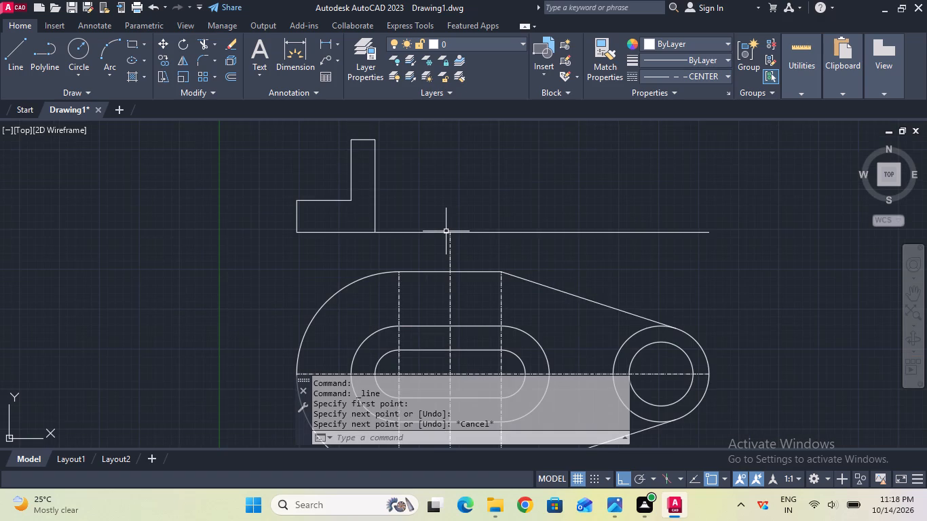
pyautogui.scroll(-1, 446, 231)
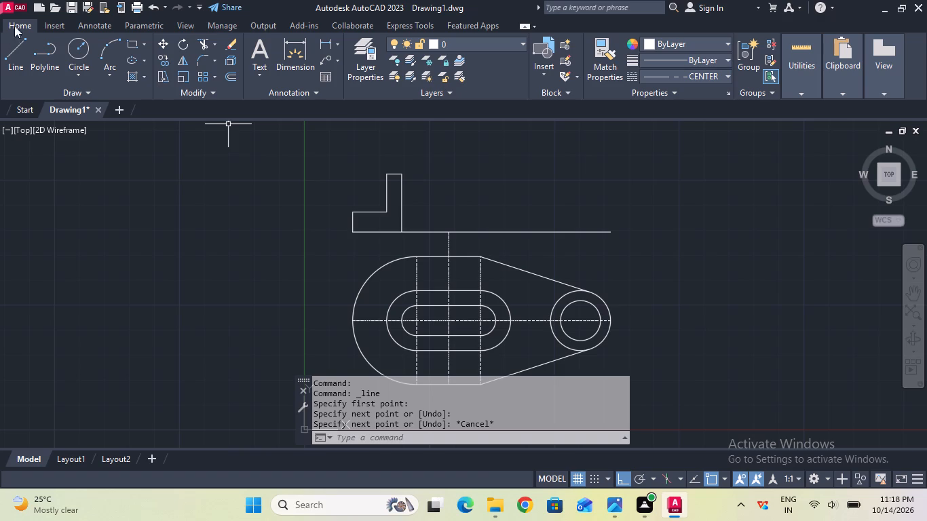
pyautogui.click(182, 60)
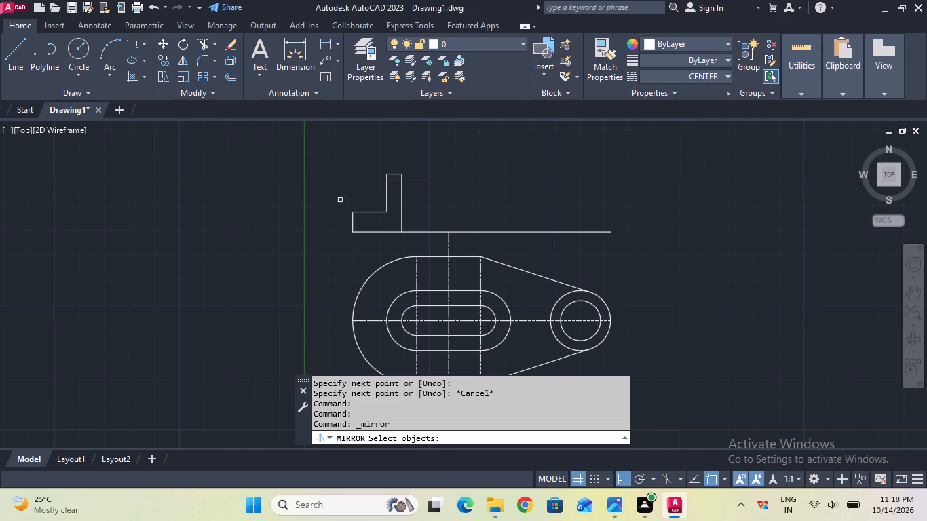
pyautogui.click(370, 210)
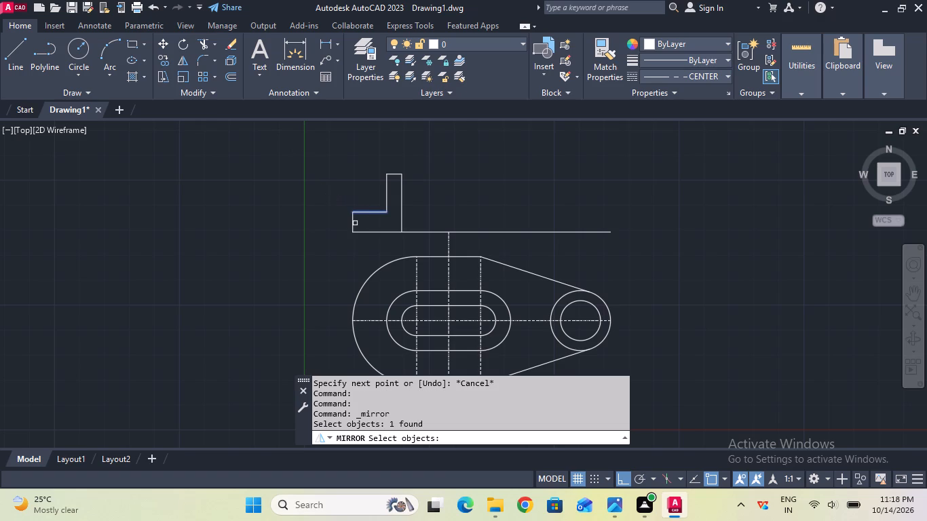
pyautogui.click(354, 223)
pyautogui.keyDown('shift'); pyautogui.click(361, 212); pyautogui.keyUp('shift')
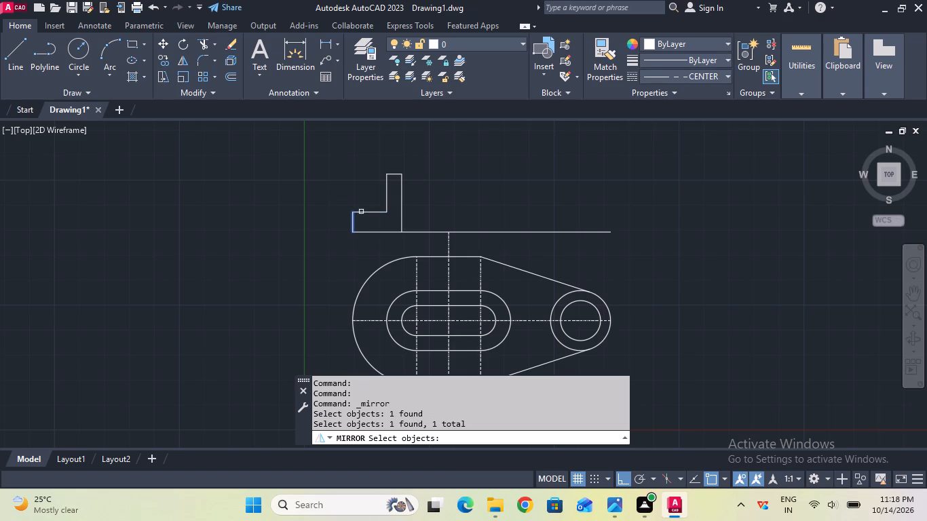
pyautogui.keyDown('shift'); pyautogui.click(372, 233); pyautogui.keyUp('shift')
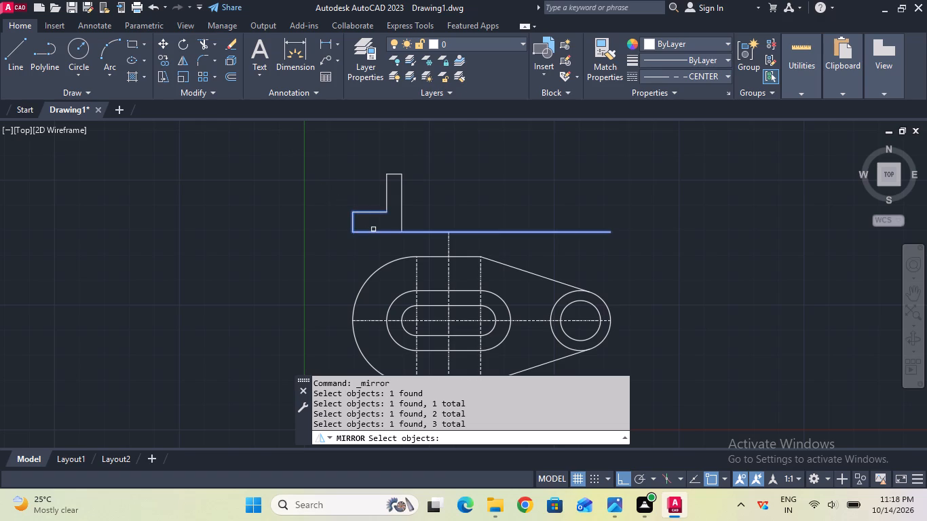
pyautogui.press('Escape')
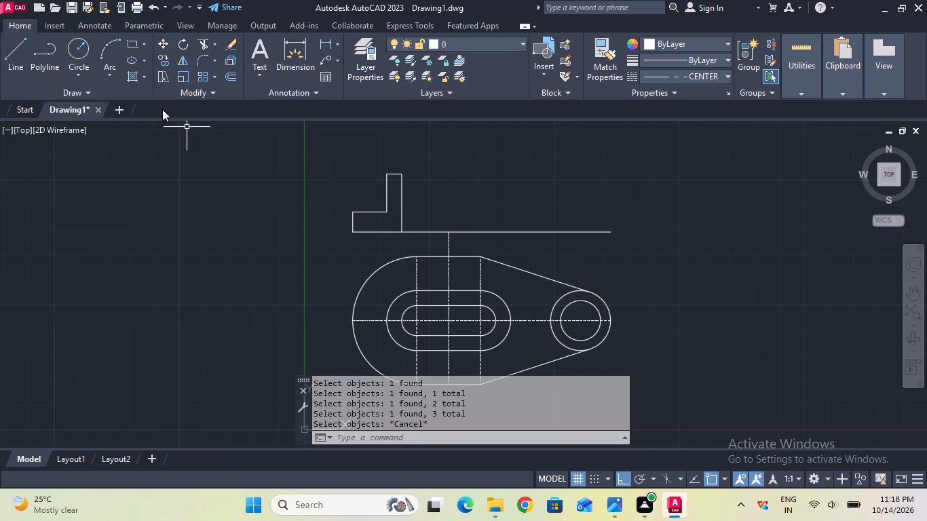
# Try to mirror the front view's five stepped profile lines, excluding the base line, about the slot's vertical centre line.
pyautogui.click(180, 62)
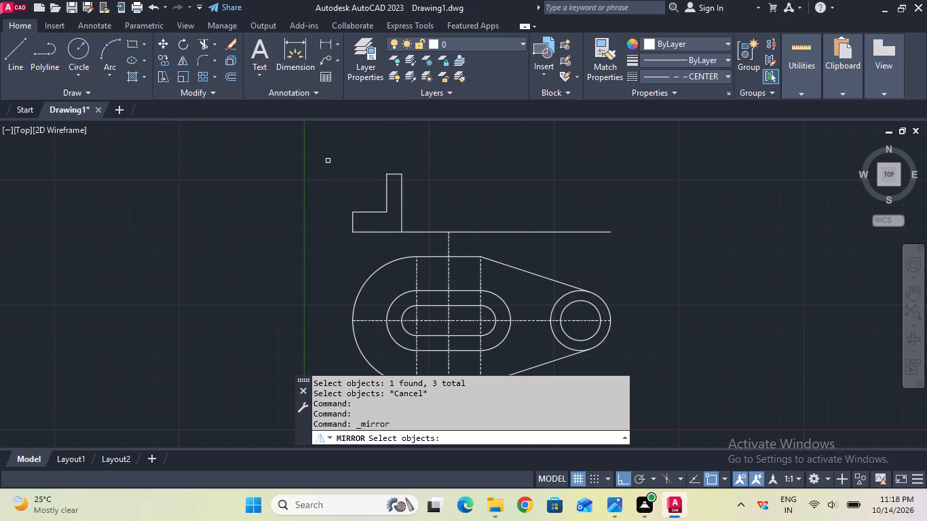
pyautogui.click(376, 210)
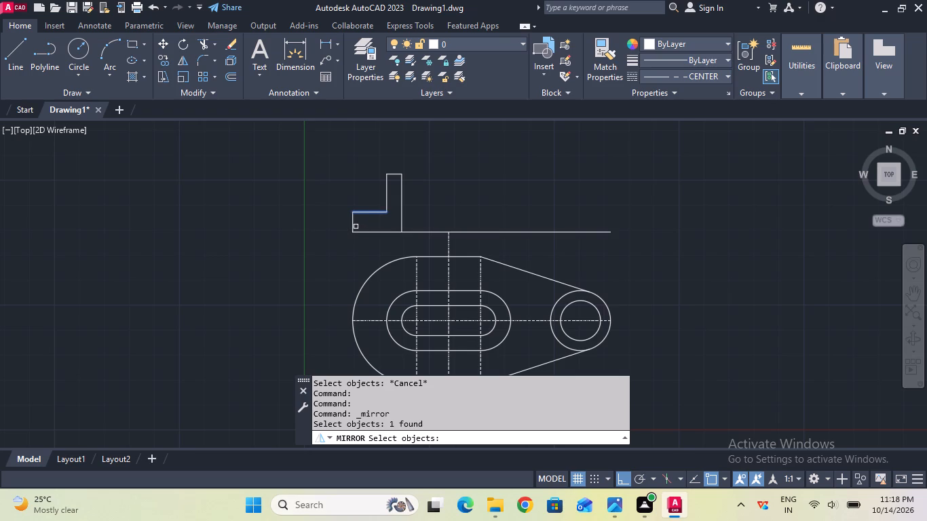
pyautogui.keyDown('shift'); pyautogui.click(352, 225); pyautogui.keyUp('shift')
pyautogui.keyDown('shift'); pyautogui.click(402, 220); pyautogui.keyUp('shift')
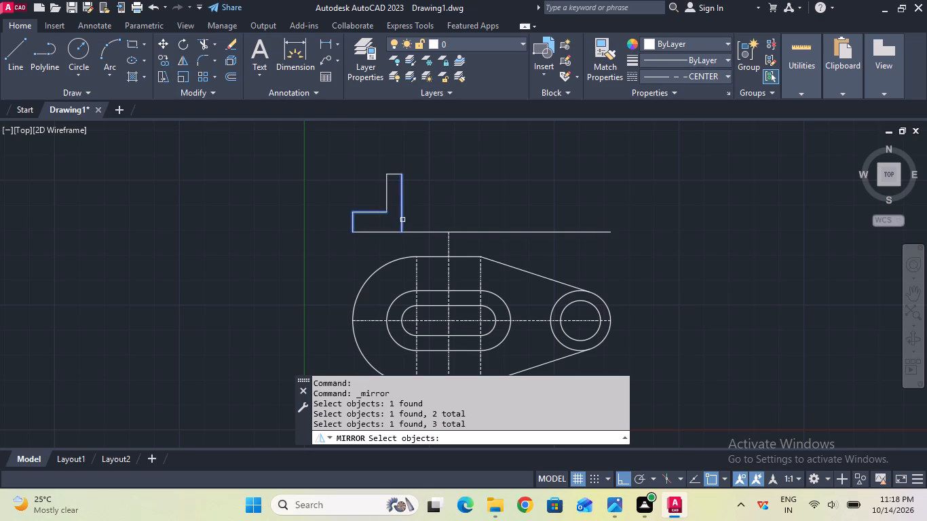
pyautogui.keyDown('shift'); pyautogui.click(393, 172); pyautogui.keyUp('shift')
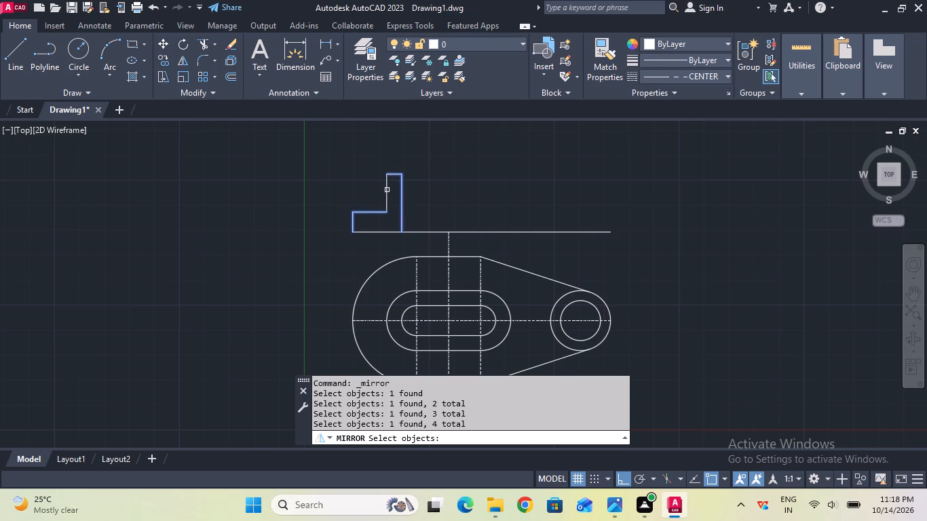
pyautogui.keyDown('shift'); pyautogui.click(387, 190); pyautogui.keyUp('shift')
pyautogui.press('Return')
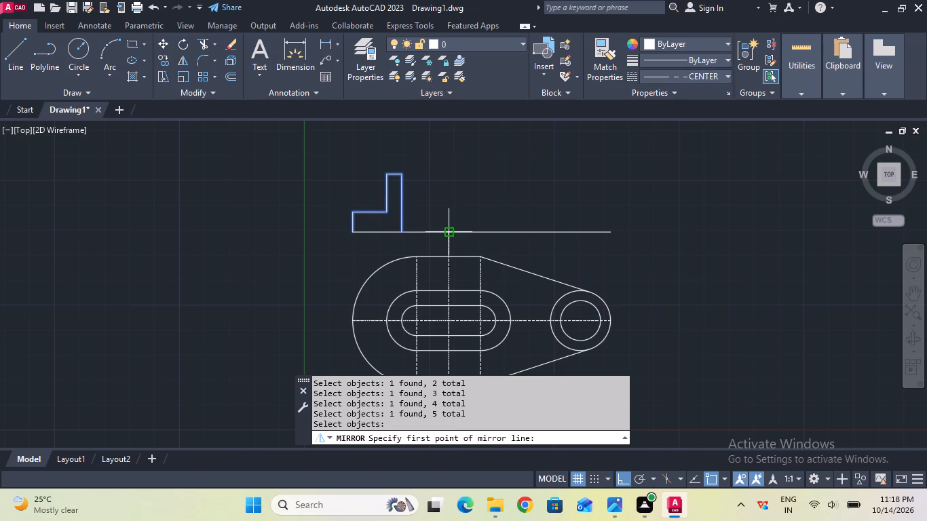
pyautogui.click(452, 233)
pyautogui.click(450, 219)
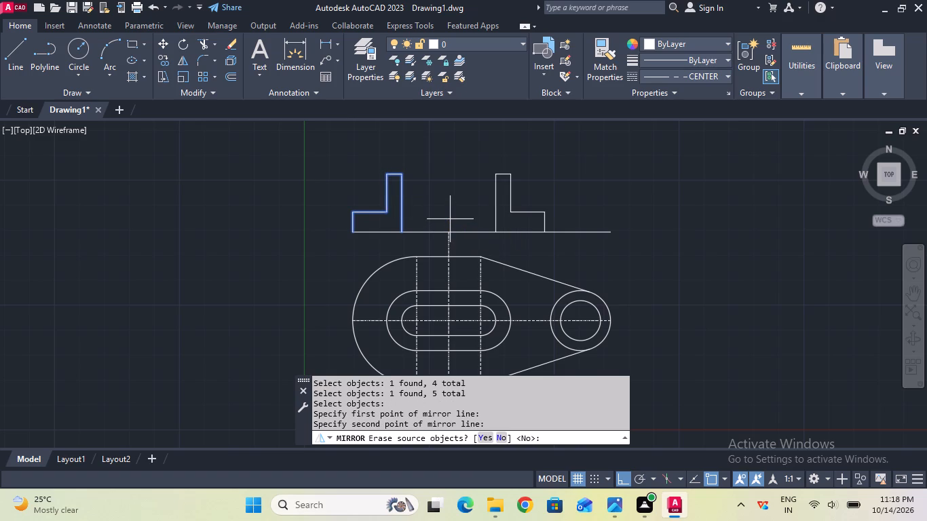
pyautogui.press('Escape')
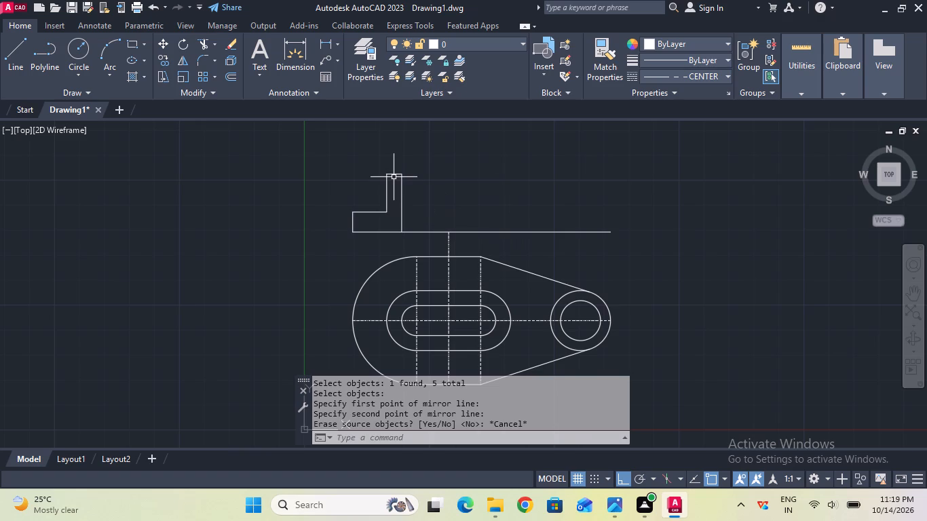
# Mirror the front view's five stepped profile lines, excluding the base line, about the slot's vertical centre line, keeping the source lines.
pyautogui.click(187, 60)
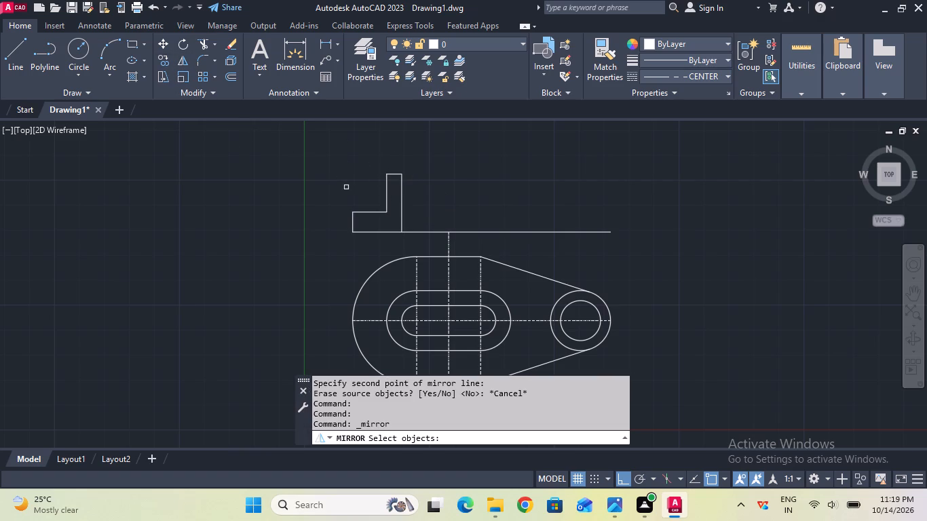
pyautogui.click(369, 212)
pyautogui.keyDown('shift'); pyautogui.click(354, 223); pyautogui.keyUp('shift')
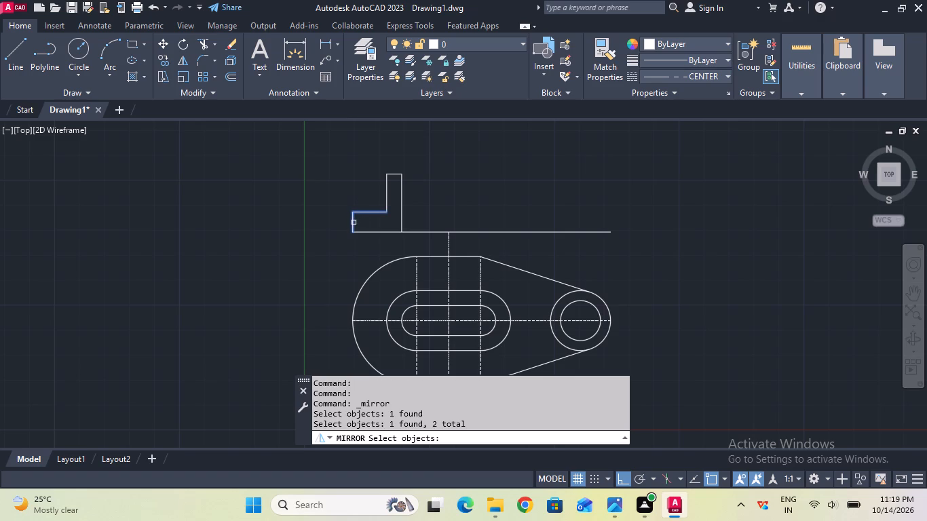
pyautogui.keyDown('shift'); pyautogui.click(386, 197); pyautogui.keyUp('shift')
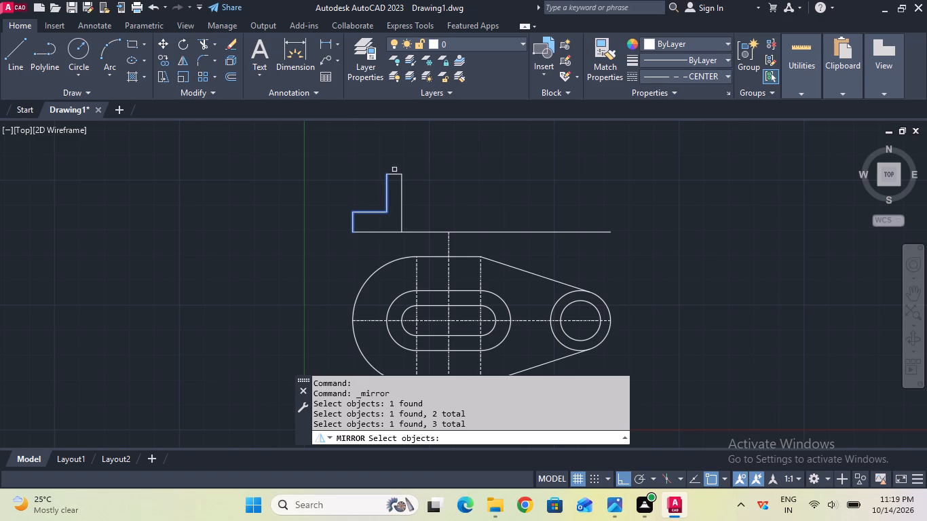
pyautogui.keyDown('shift'); pyautogui.click(398, 172); pyautogui.keyUp('shift')
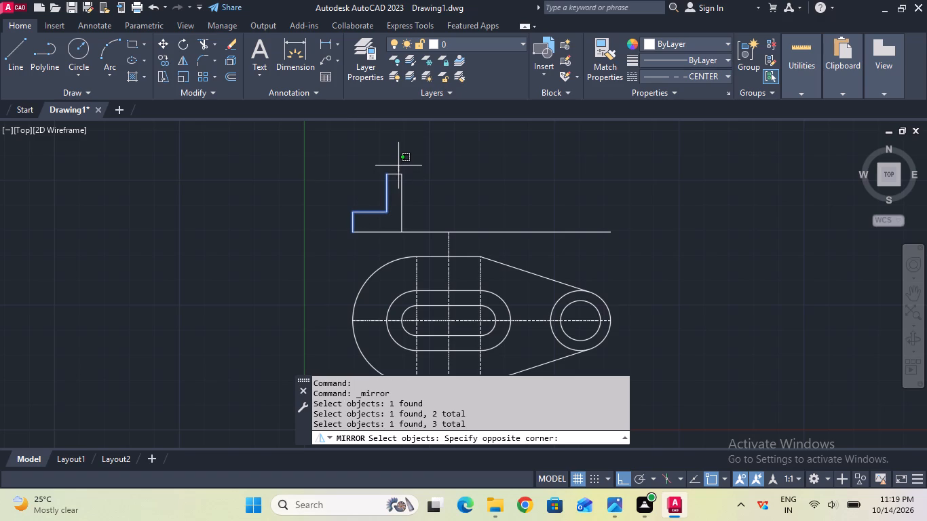
pyautogui.keyDown('shift'); pyautogui.click(398, 163); pyautogui.keyUp('shift')
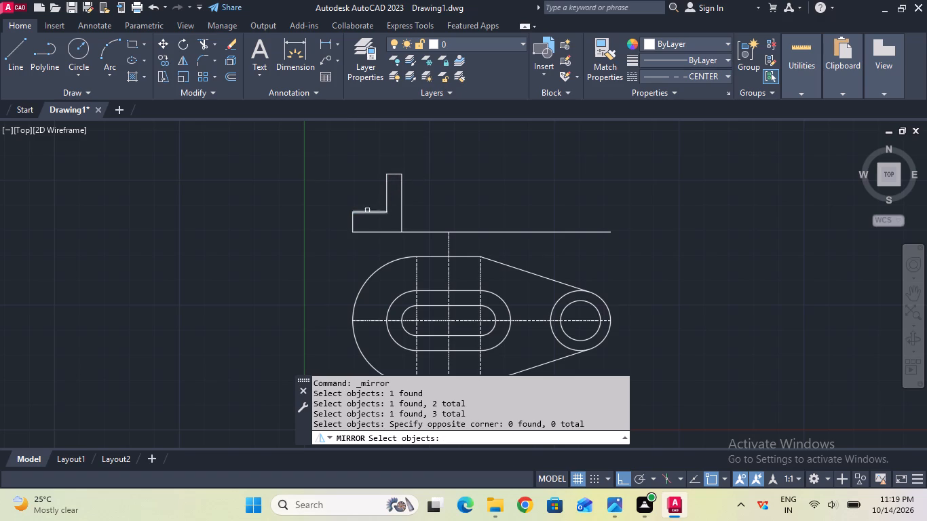
pyautogui.keyDown('shift'); pyautogui.click(353, 225); pyautogui.keyUp('shift')
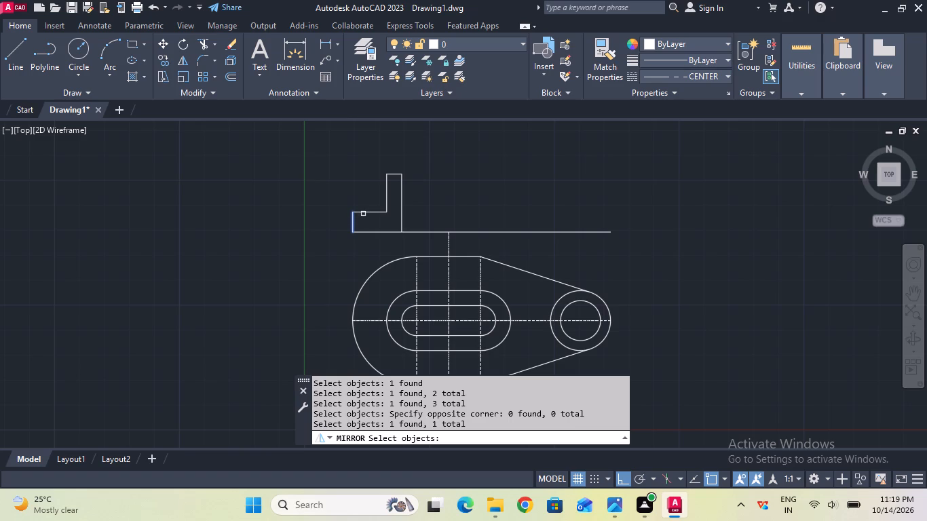
pyautogui.keyDown('shift'); pyautogui.click(366, 211); pyautogui.keyUp('shift')
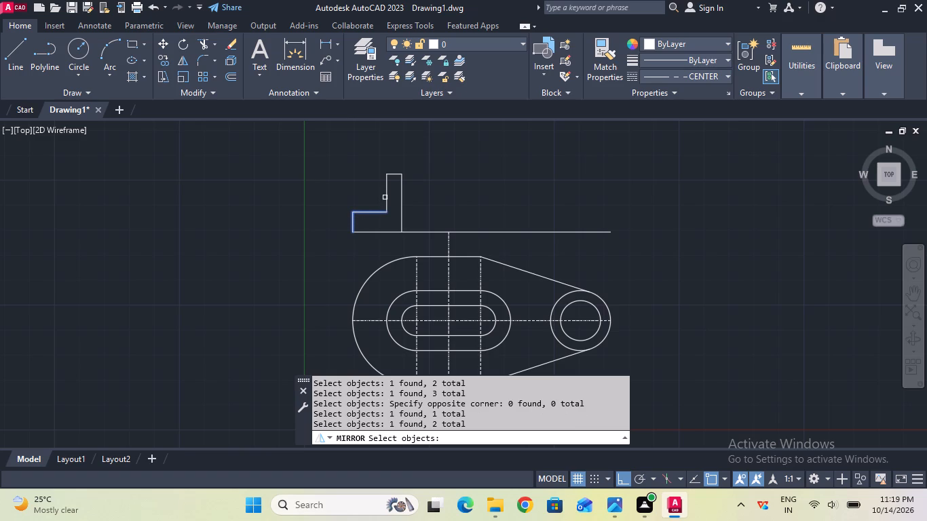
pyautogui.keyDown('shift'); pyautogui.click(387, 196); pyautogui.keyUp('shift')
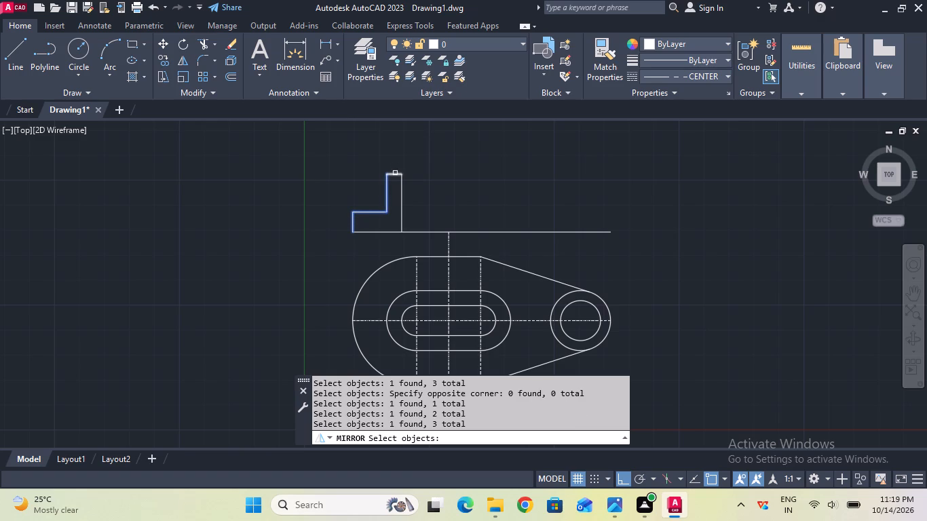
pyautogui.keyDown('shift'); pyautogui.click(395, 173); pyautogui.keyUp('shift')
pyautogui.keyDown('shift'); pyautogui.click(401, 187); pyautogui.keyUp('shift')
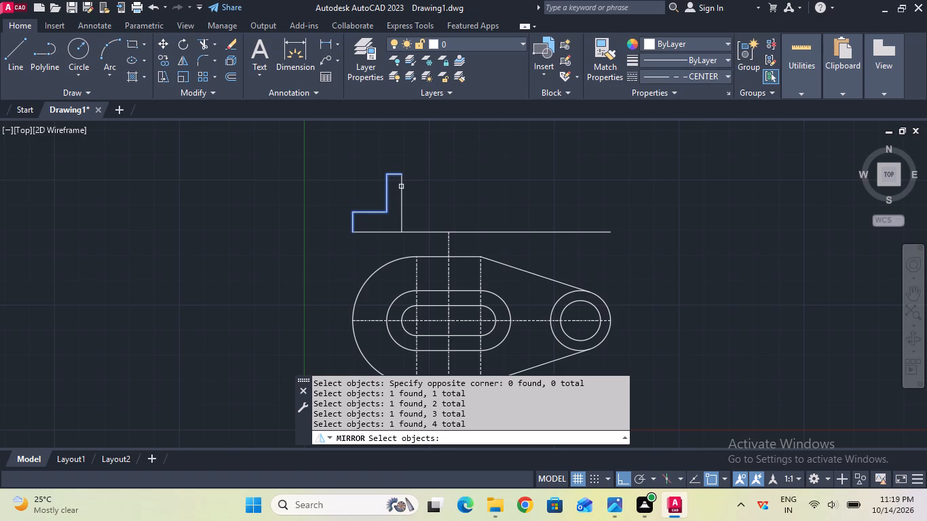
pyautogui.press('Return')
pyautogui.click(449, 234)
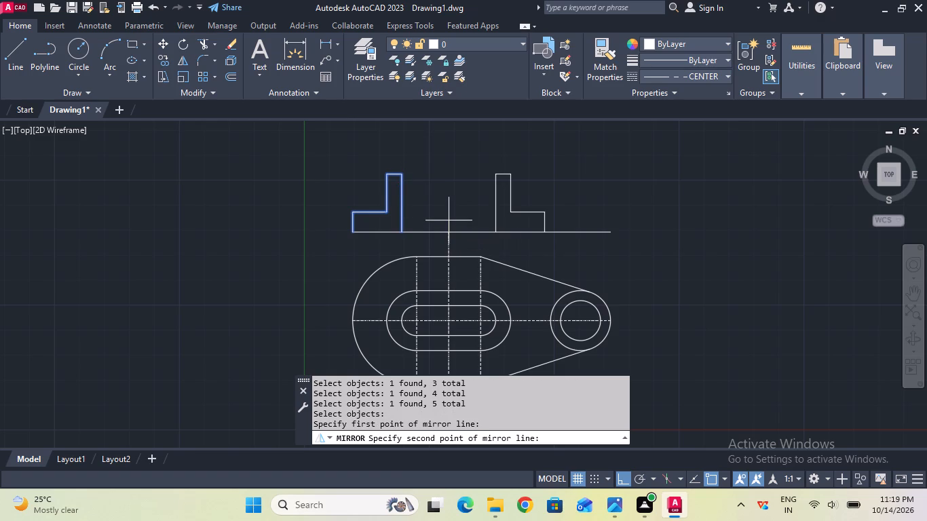
pyautogui.click(449, 220)
pyautogui.click(449, 220)
pyautogui.tripleClick(449, 220)
pyautogui.doubleClick(449, 220)
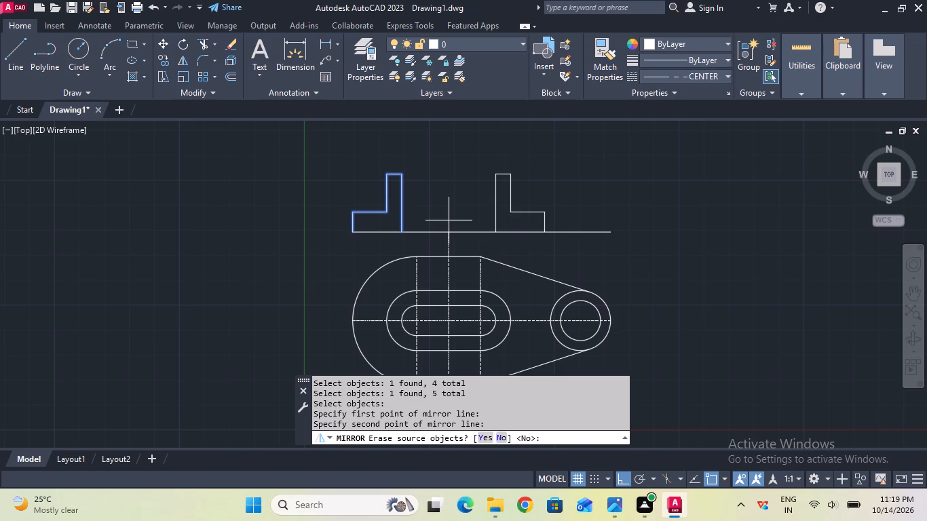
pyautogui.click(449, 220)
pyautogui.press('Return')
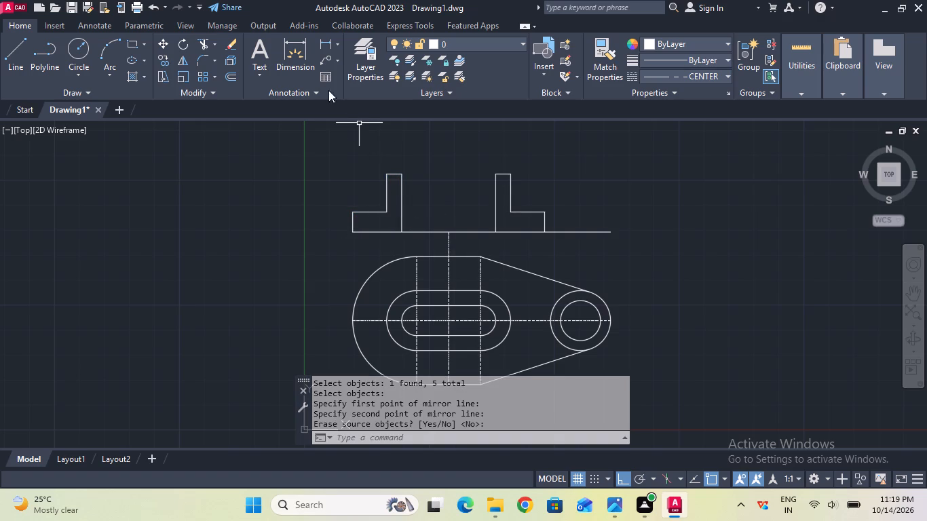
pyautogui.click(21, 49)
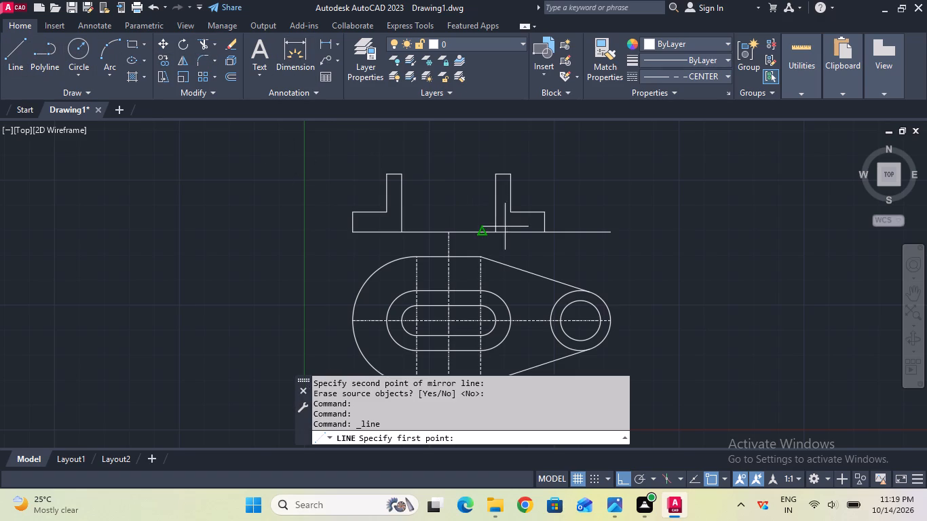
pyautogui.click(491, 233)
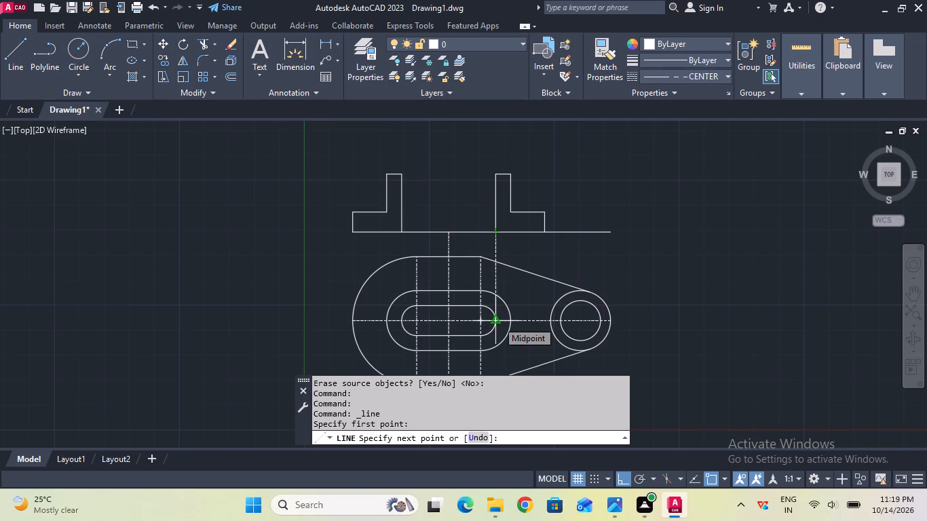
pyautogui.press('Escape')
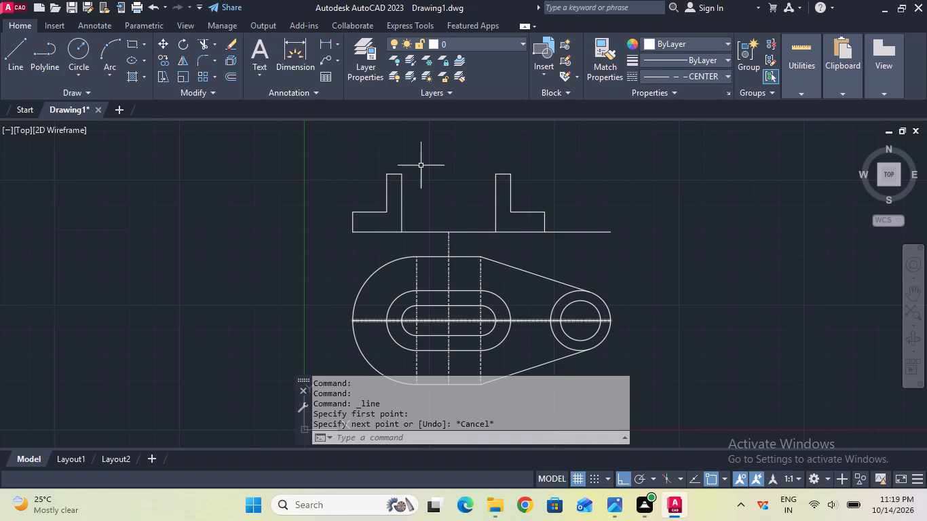
# Draw a horizontal line in ByLayer linetype joining the inner top corners of the front view's original and mirrored boss profiles.
pyautogui.click(641, 82)
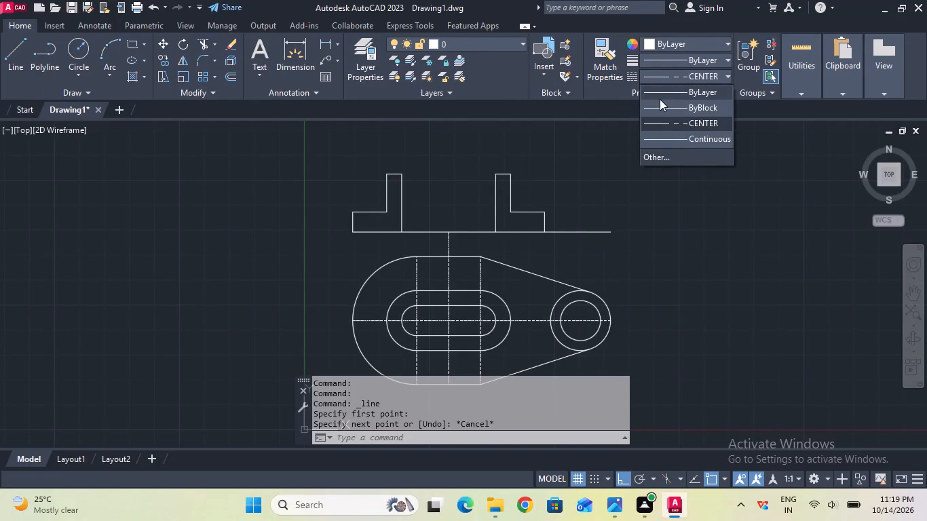
pyautogui.click(660, 99)
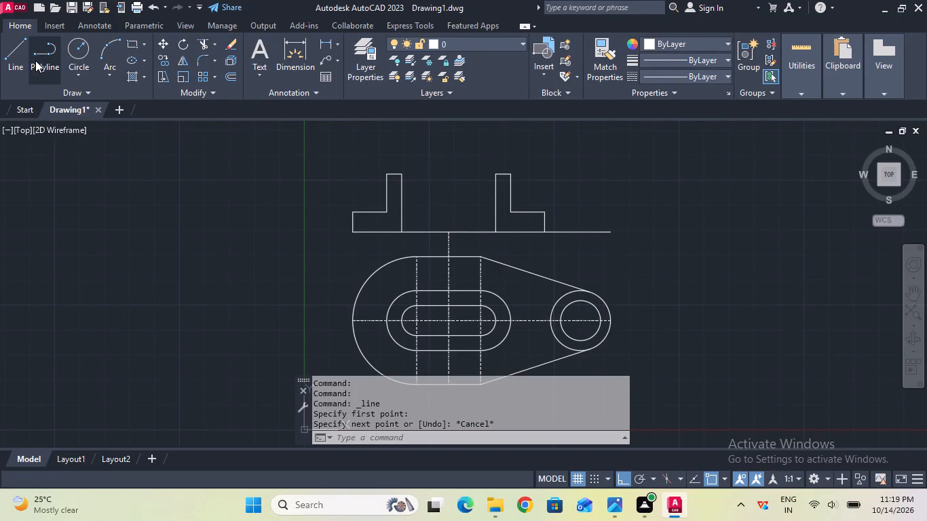
pyautogui.click(24, 58)
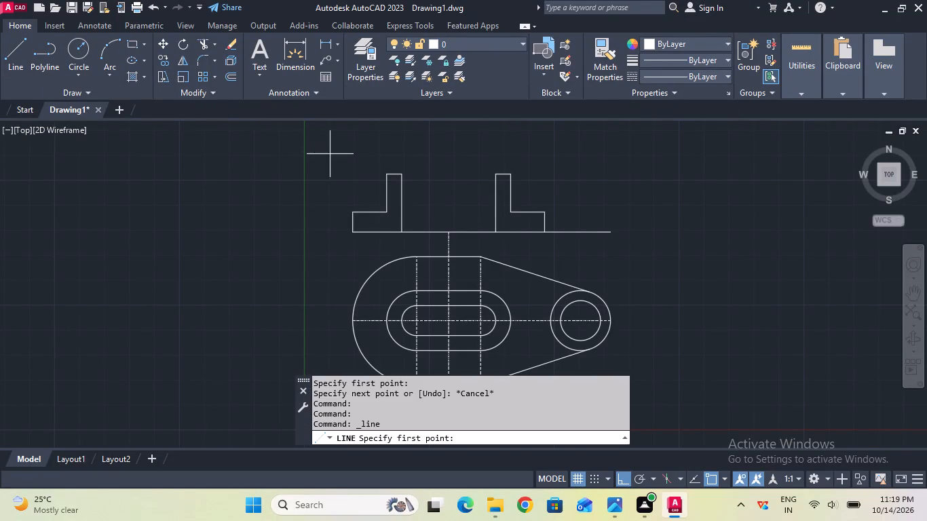
pyautogui.click(400, 172)
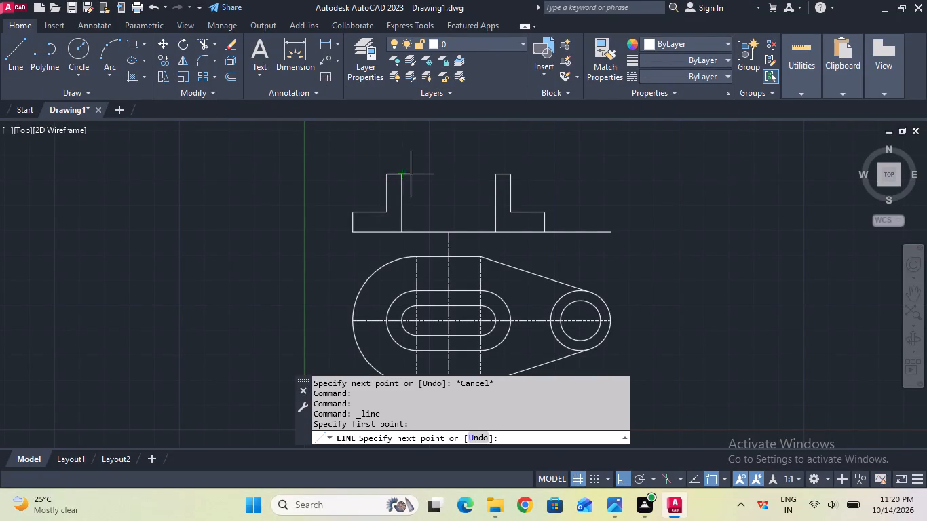
pyautogui.click(502, 181)
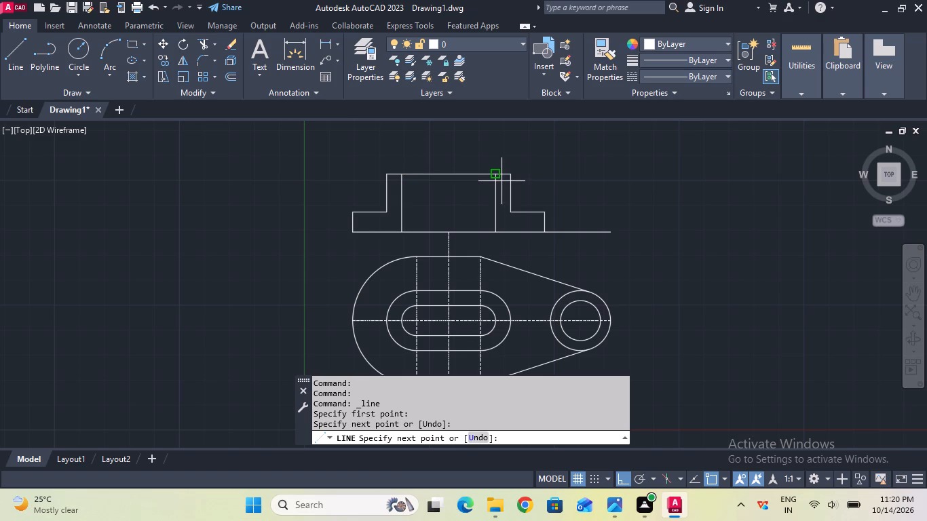
pyautogui.press('Escape')
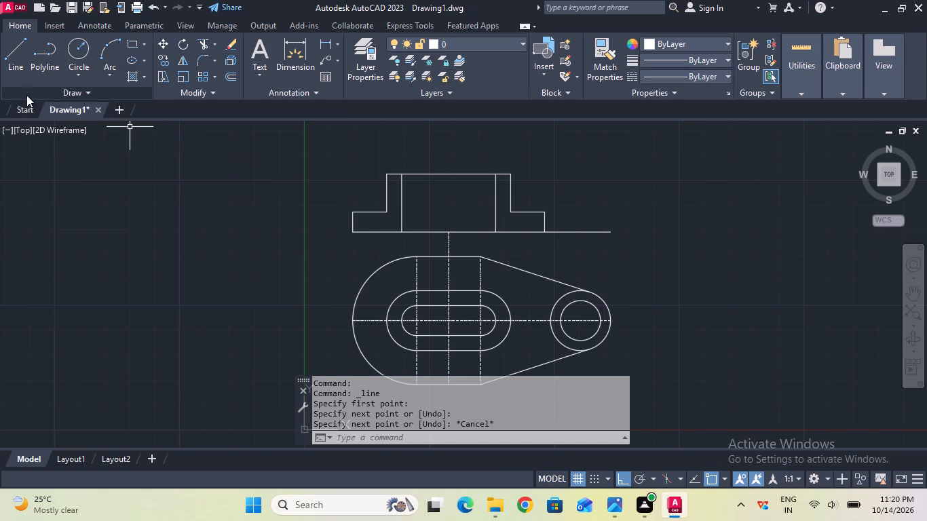
# Draw vertical projection lines from the right quadrants of the small round end's outer and inner circles up to the front view's base line.
pyautogui.click(21, 75)
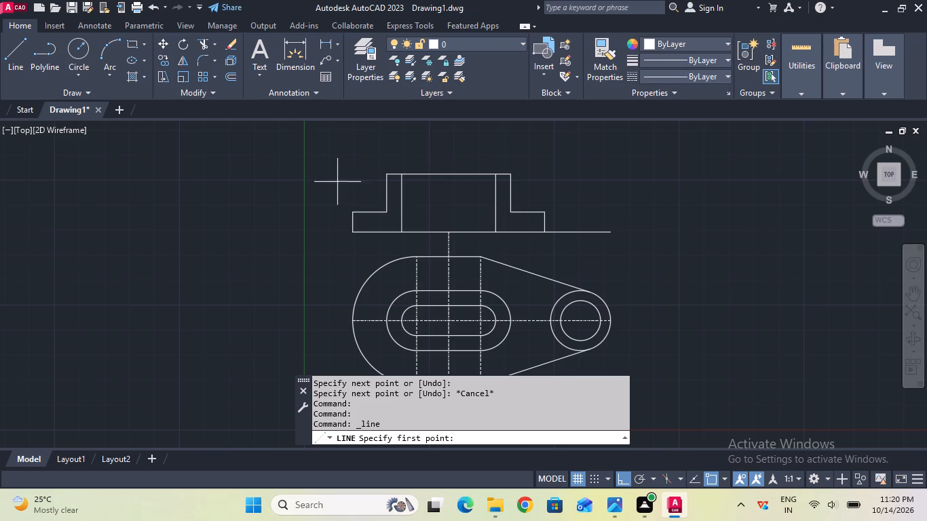
pyautogui.click(612, 321)
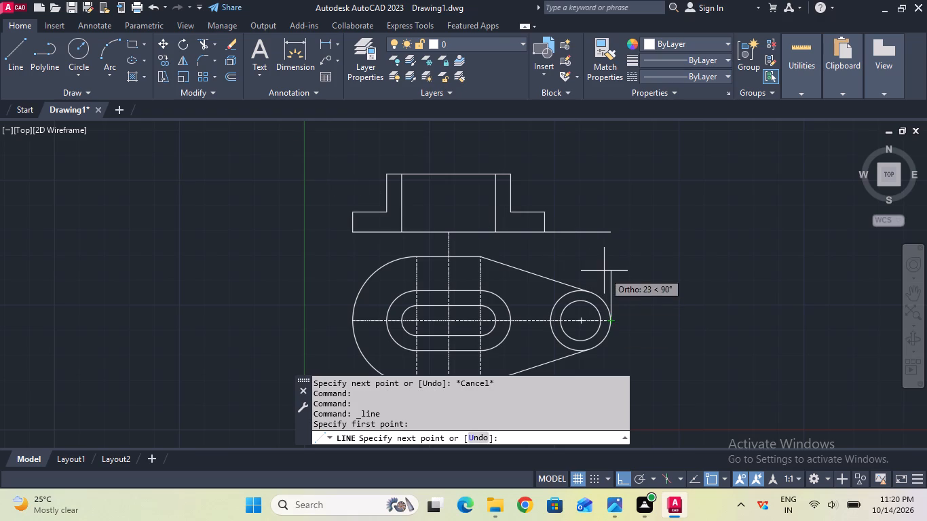
pyautogui.click(607, 233)
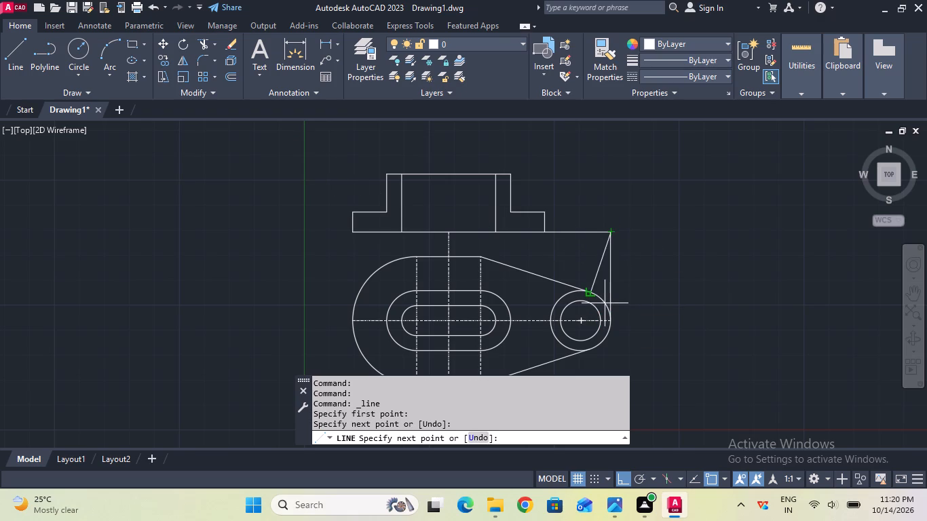
pyautogui.press('Escape')
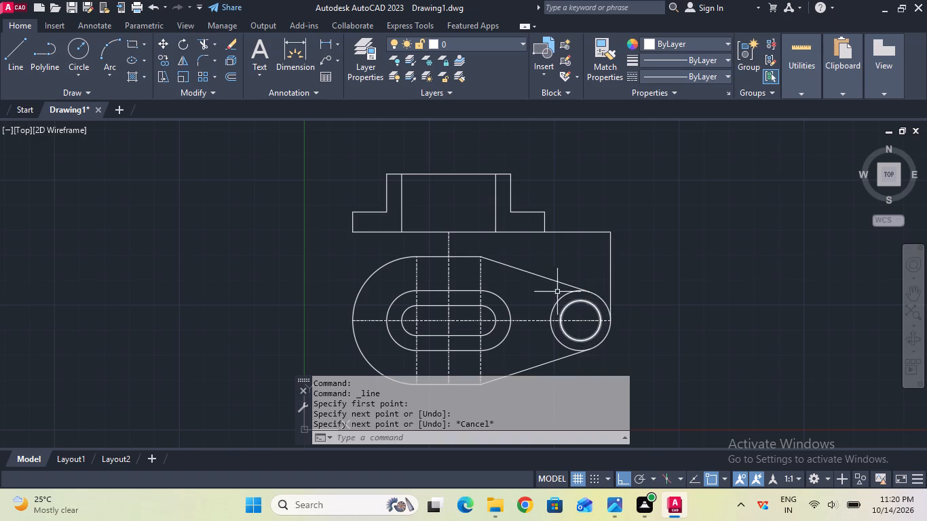
pyautogui.click(4, 65)
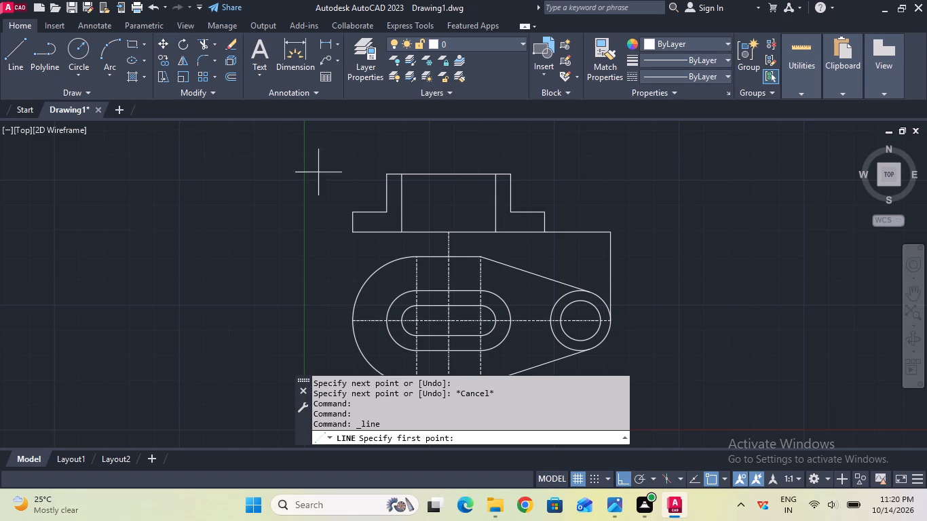
pyautogui.click(605, 319)
pyautogui.click(598, 233)
pyautogui.press('Escape')
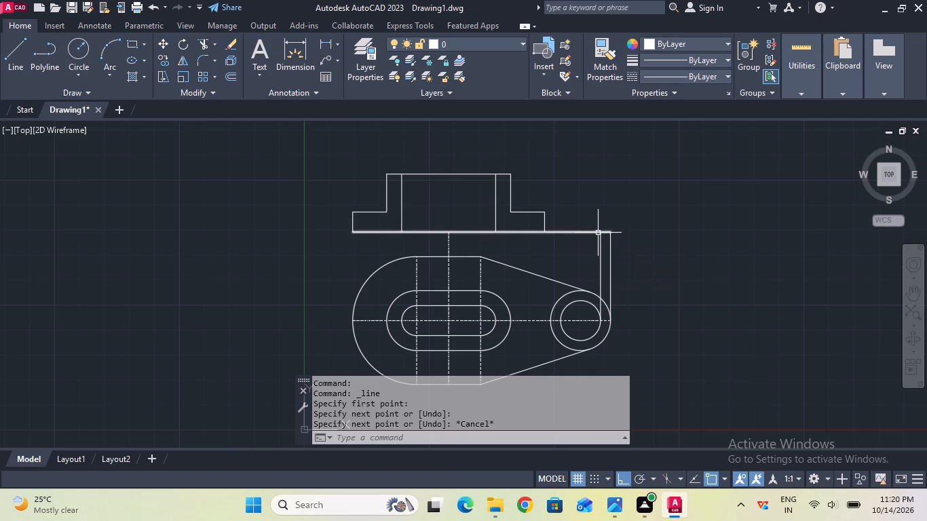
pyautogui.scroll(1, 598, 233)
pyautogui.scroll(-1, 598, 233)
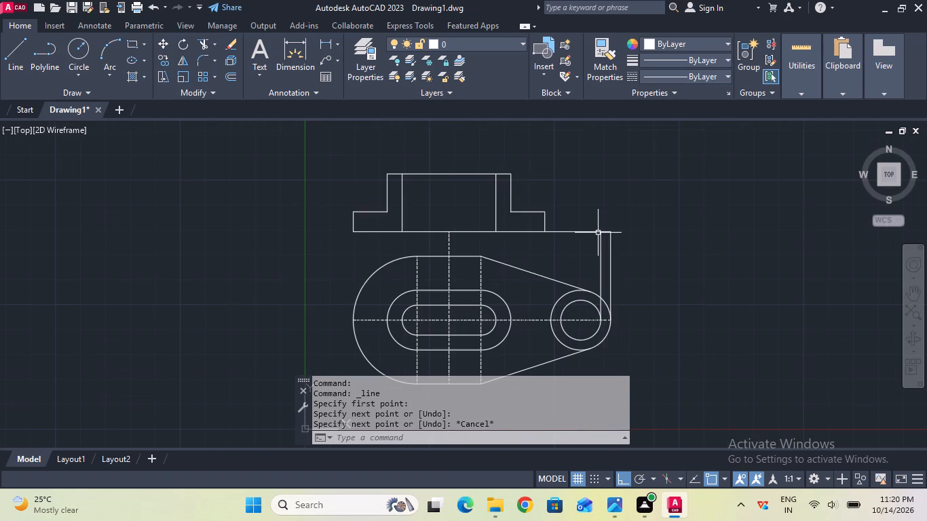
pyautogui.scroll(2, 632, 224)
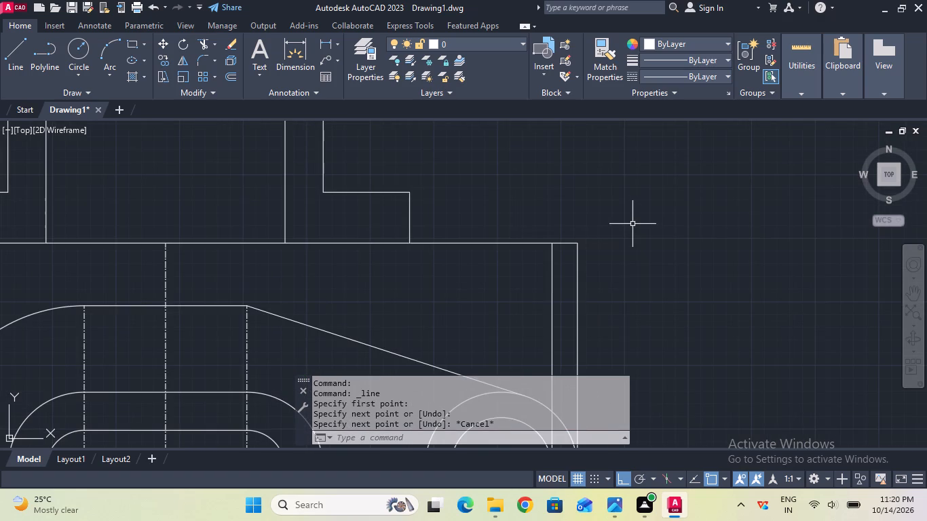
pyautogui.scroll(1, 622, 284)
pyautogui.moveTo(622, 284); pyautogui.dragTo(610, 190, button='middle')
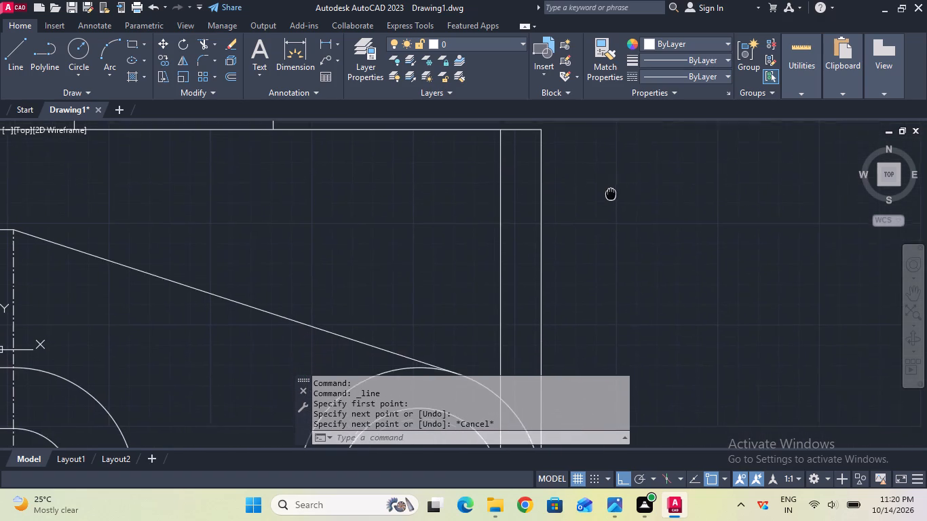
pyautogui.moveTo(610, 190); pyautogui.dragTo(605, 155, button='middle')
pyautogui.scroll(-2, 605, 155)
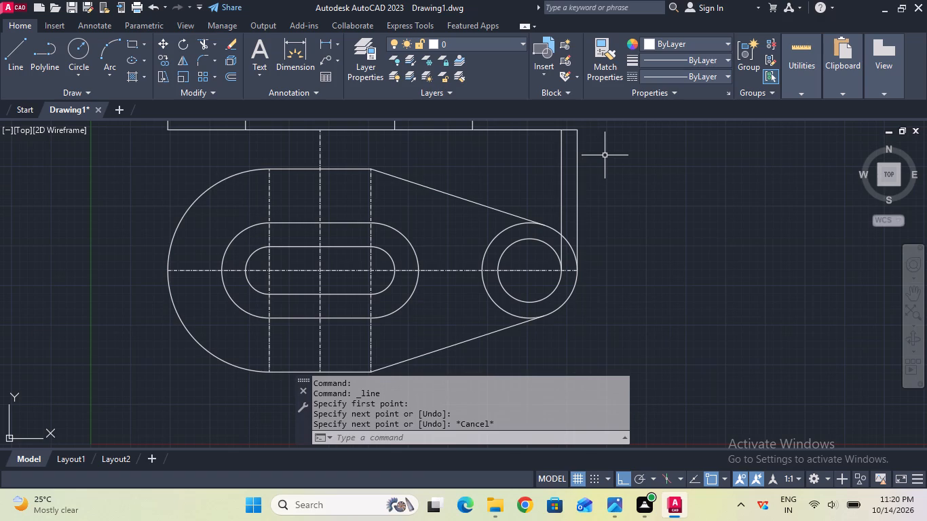
# Draw vertical projection lines from the left quadrants of the small round end's outer and inner circles up to the front view's base line.
pyautogui.moveTo(605, 155); pyautogui.dragTo(605, 212, button='middle')
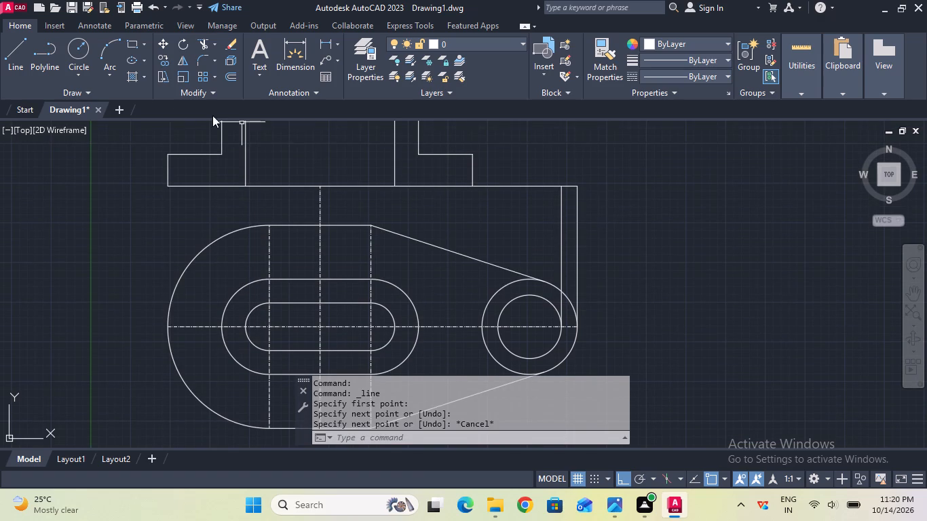
pyautogui.click(14, 58)
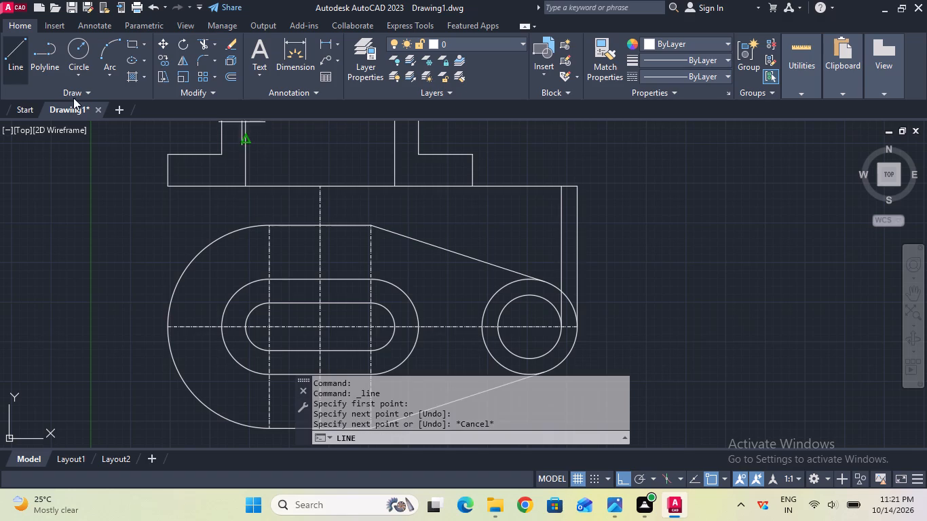
pyautogui.click(483, 327)
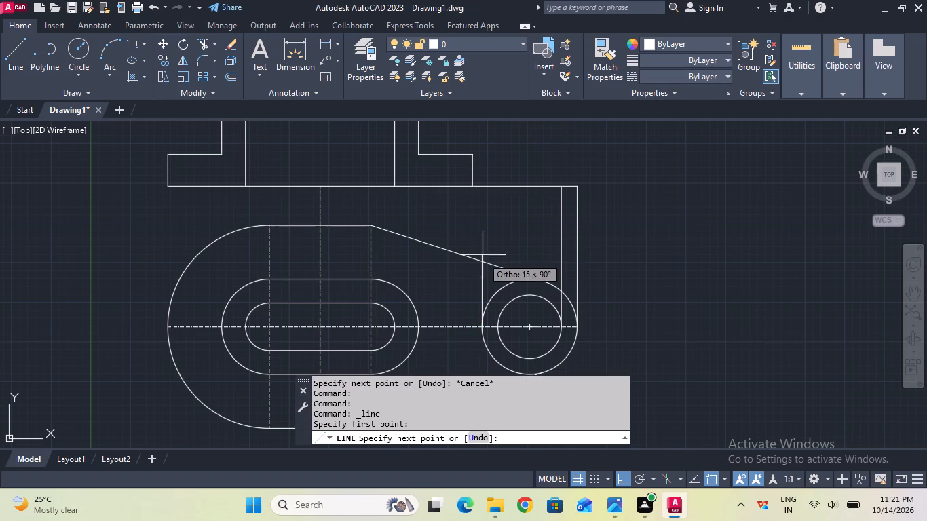
pyautogui.click(482, 189)
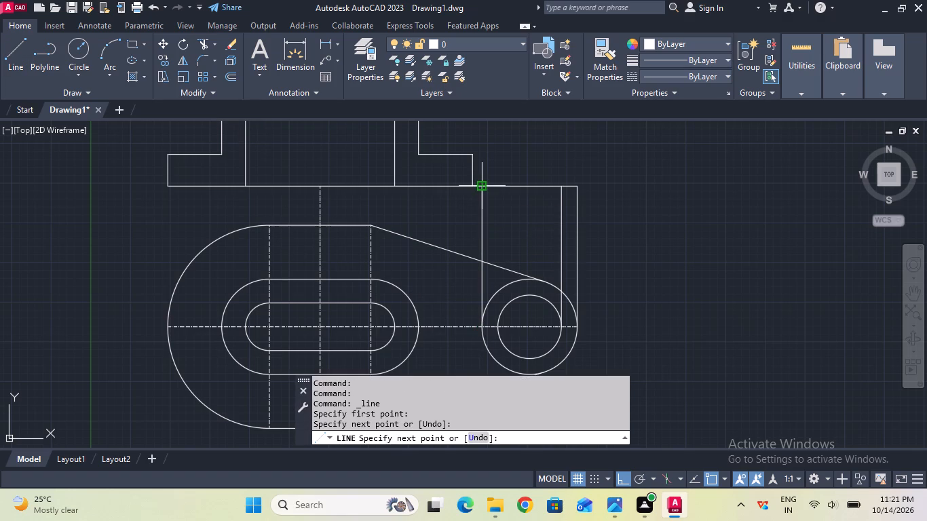
pyautogui.press('Escape')
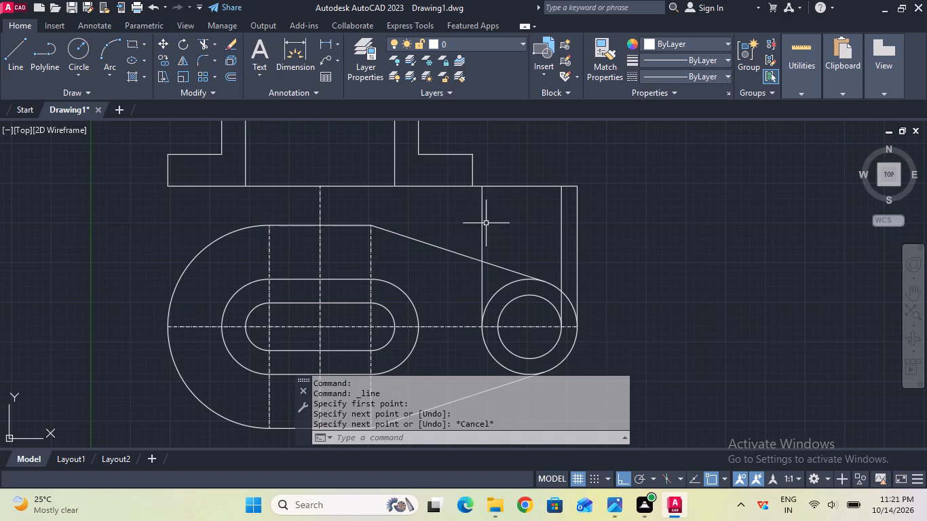
pyautogui.click(24, 58)
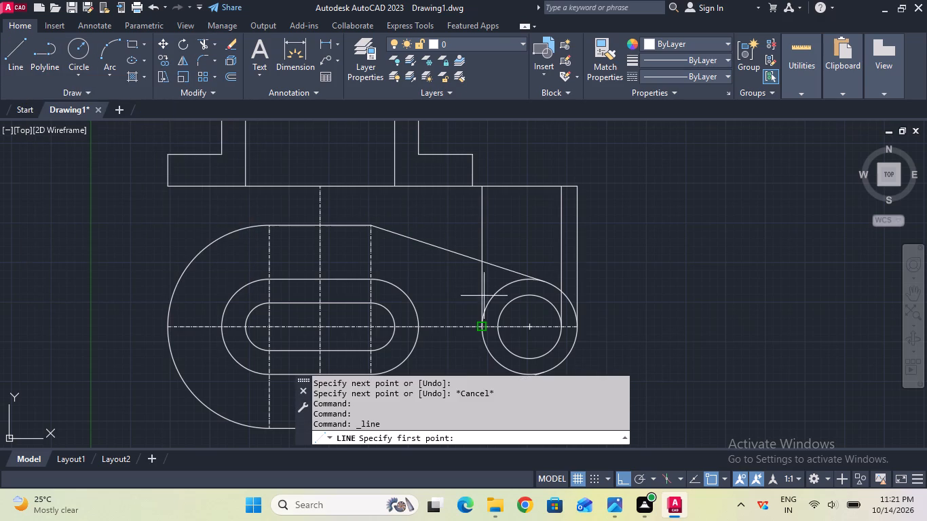
pyautogui.click(495, 323)
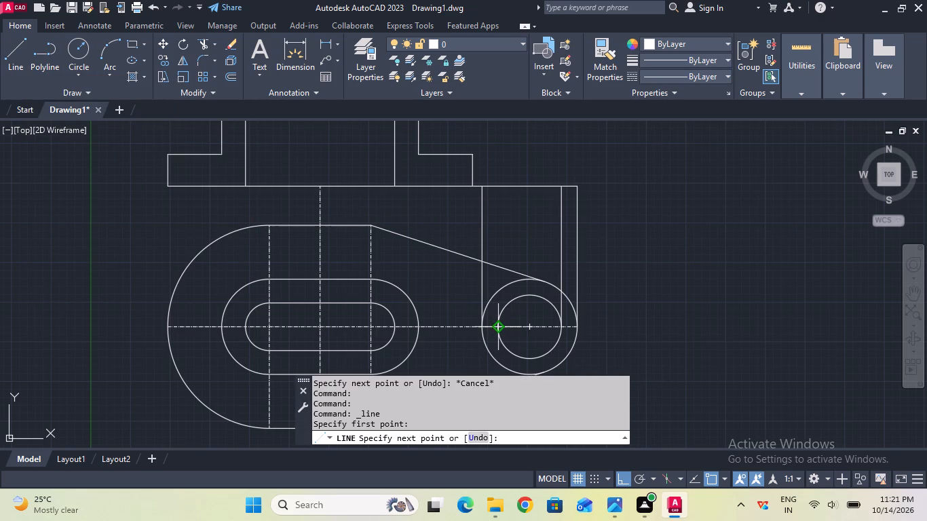
pyautogui.click(497, 189)
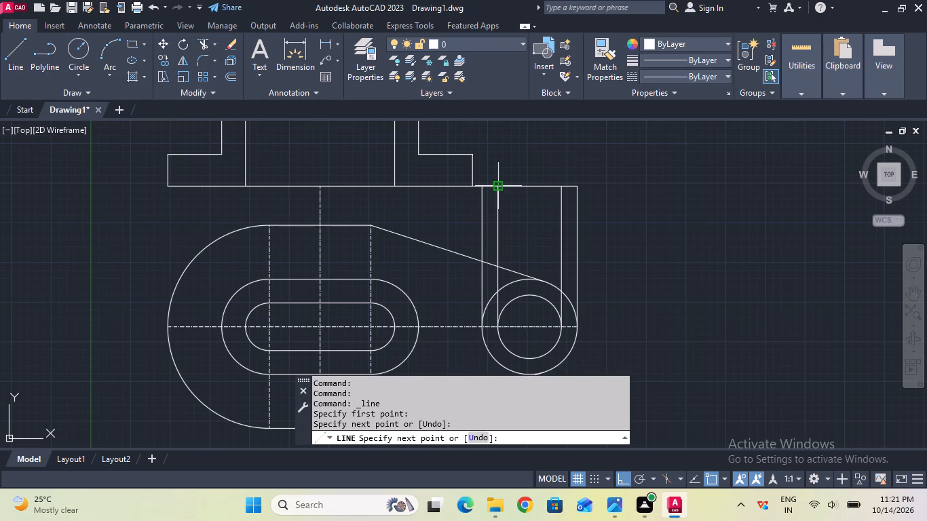
pyautogui.press('F1')
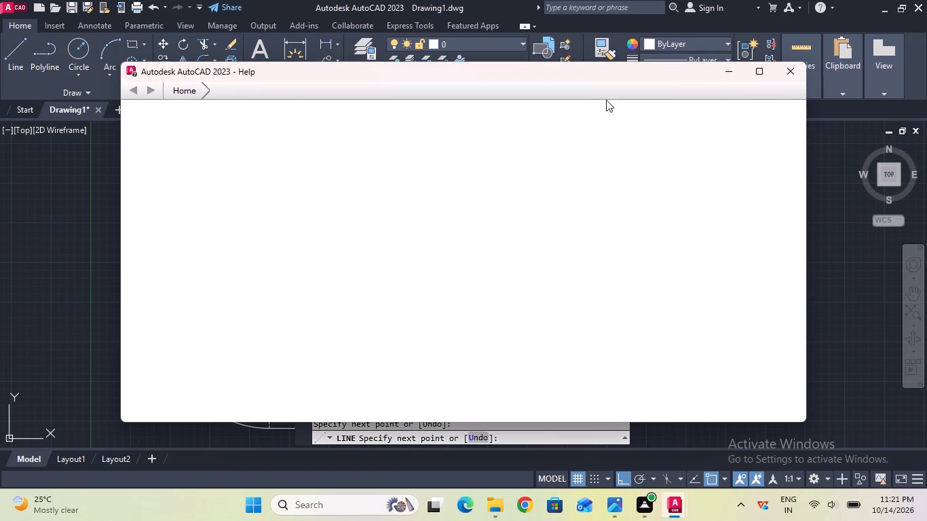
pyautogui.click(780, 73)
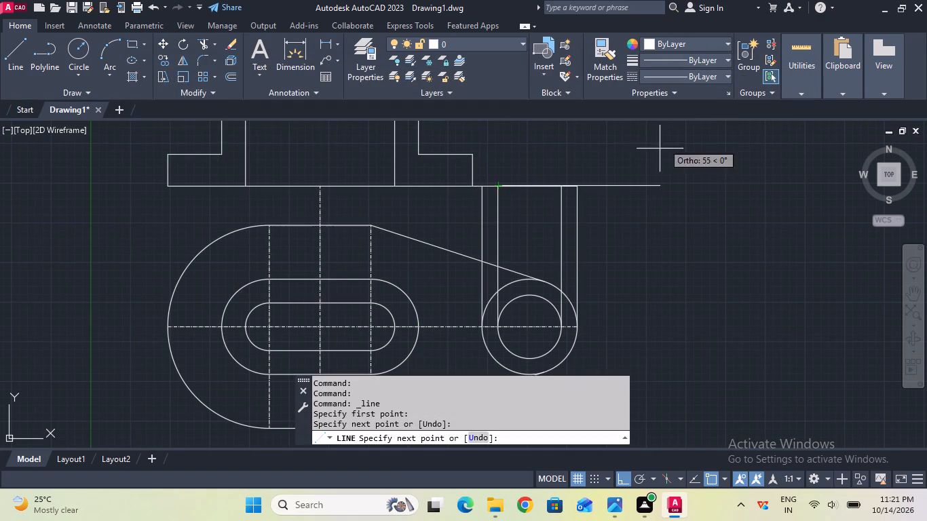
pyautogui.press('Escape')
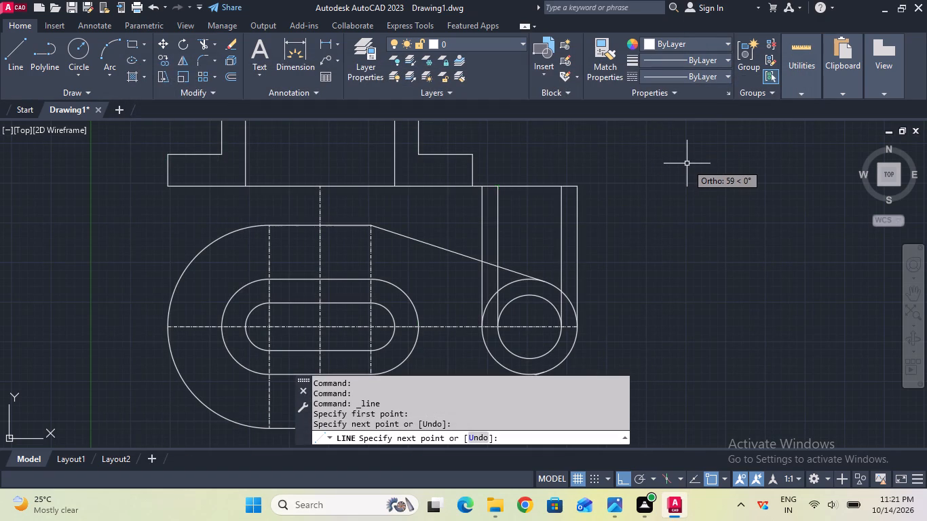
# Draw a 50 mm vertical line upward from where the outer circle's left projection line meets the front view's base line.
pyautogui.scroll(-1, 665, 168)
pyautogui.moveTo(661, 195); pyautogui.dragTo(649, 268, button='middle')
pyautogui.scroll(1, 641, 256)
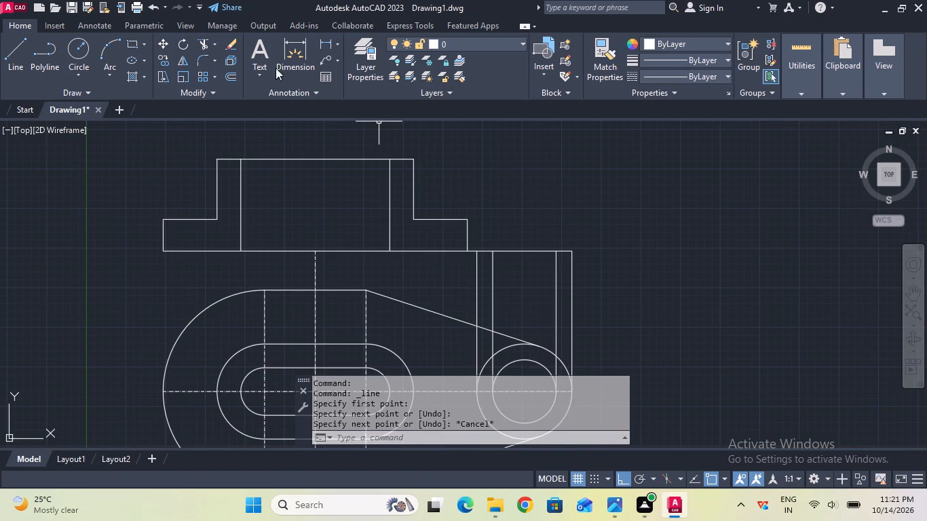
pyautogui.click(8, 49)
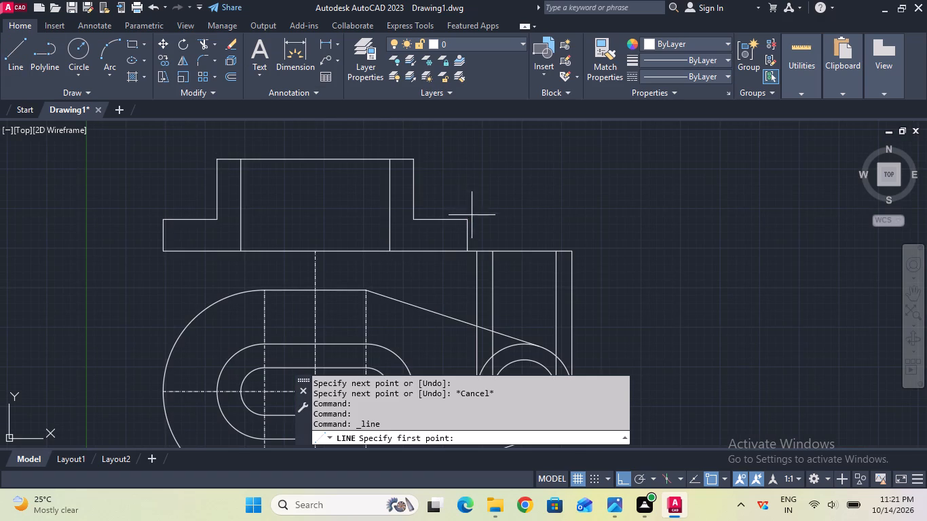
pyautogui.click(475, 249)
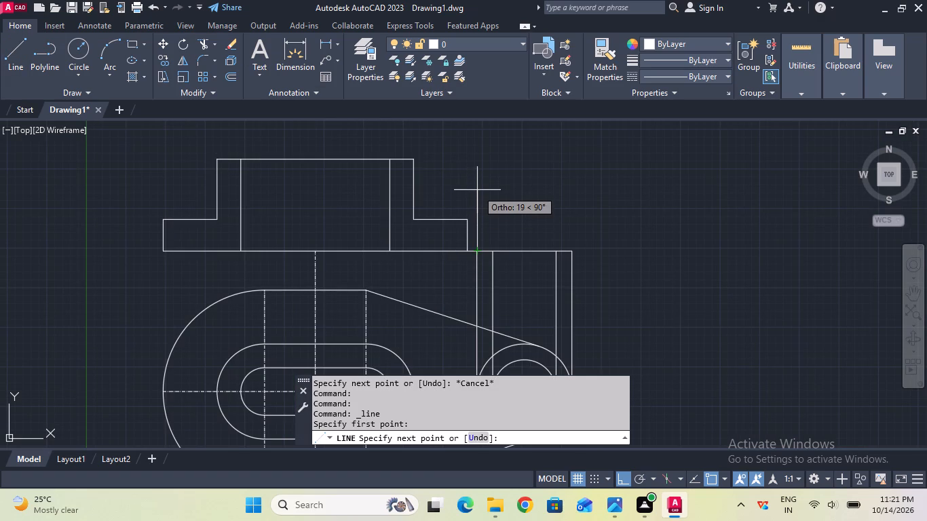
pyautogui.press('5')
pyautogui.press('0')
pyautogui.press('Return')
pyautogui.press('Escape')
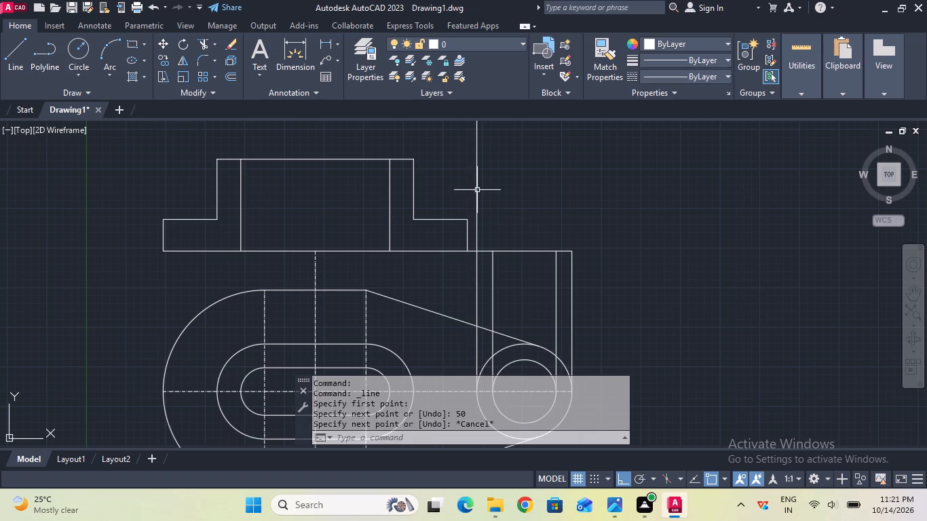
# Close the front view's round boss outline with a 30 mm horizontal top line and a vertical line down to the base line's right end.
pyautogui.moveTo(502, 182); pyautogui.dragTo(502, 227, button='middle')
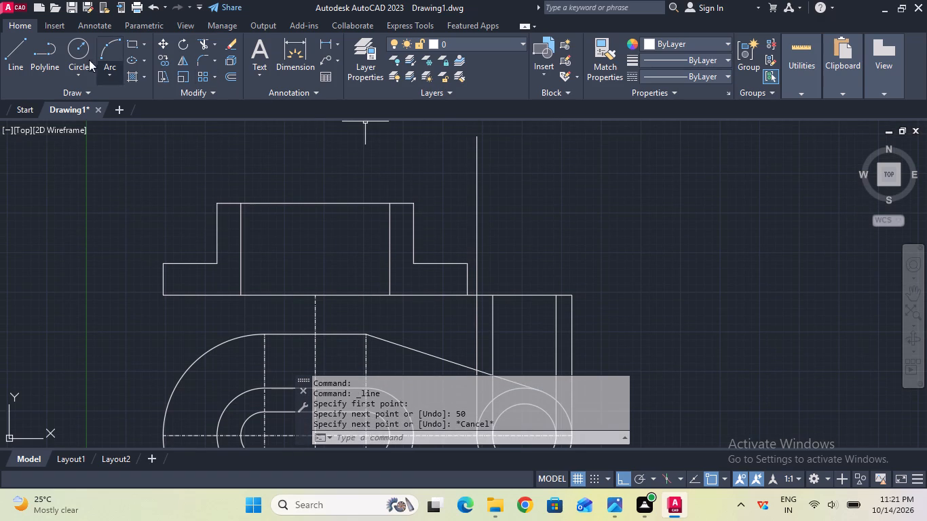
pyautogui.click(25, 56)
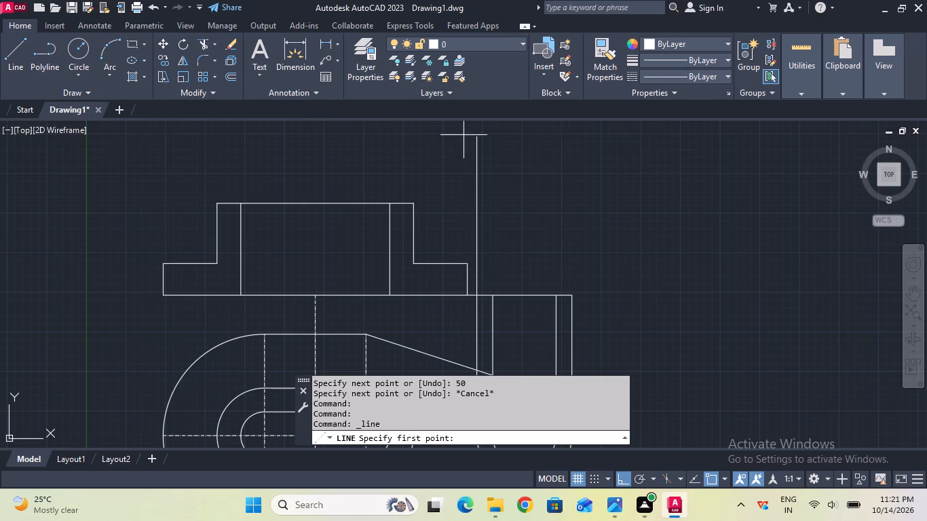
pyautogui.moveTo(476, 137); pyautogui.dragTo(484, 137)
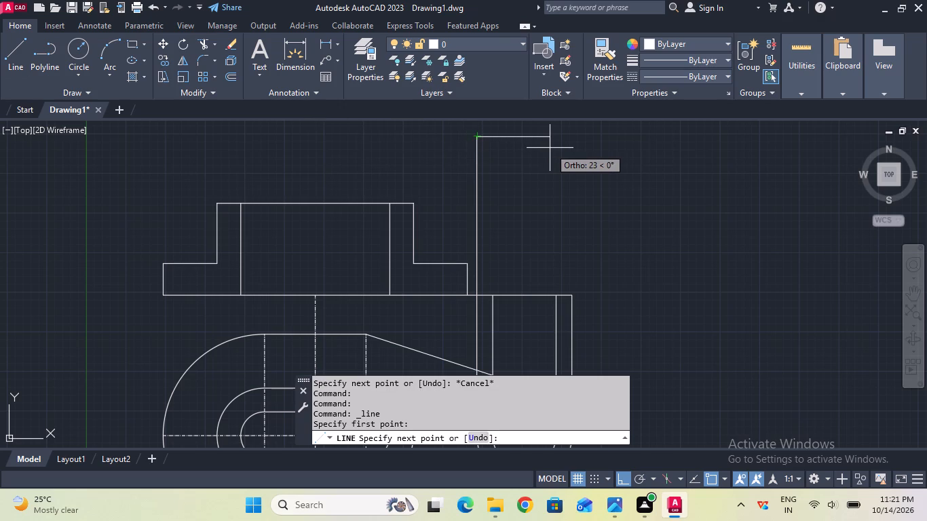
pyautogui.write('30')
pyautogui.press('Return')
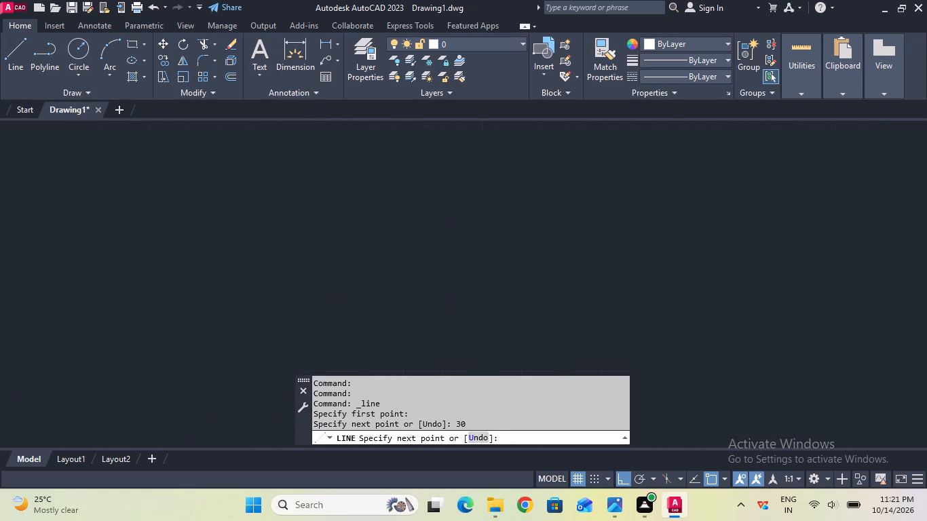
pyautogui.click(575, 295)
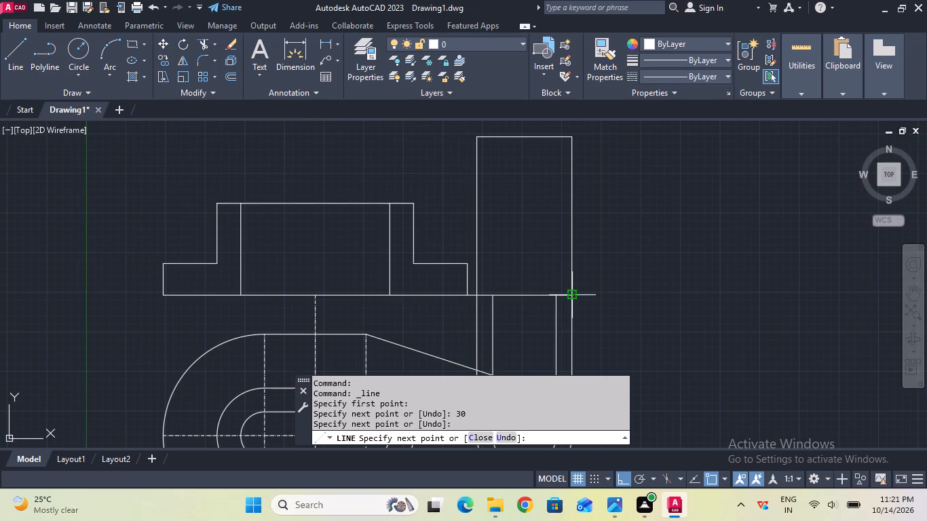
pyautogui.press('Escape')
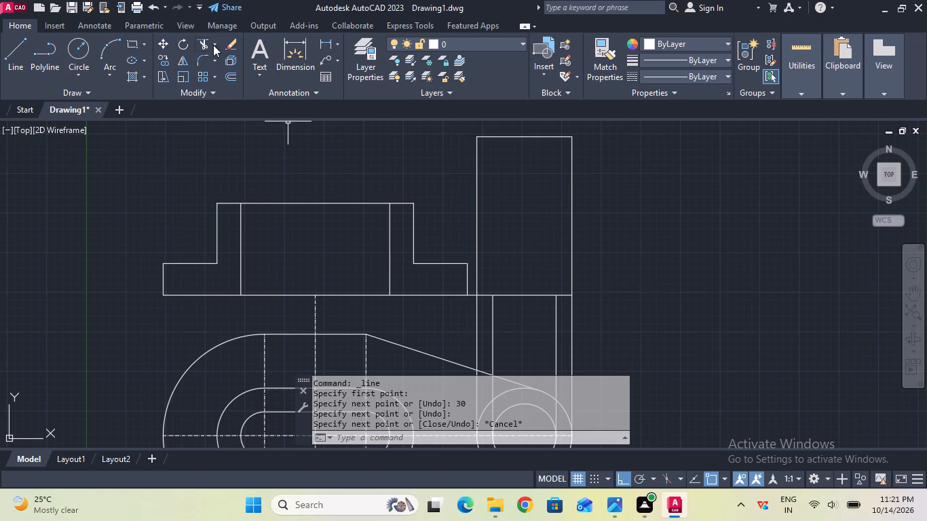
# Extend the front view's right horizontal plate step line to the left edge of the round boss.
pyautogui.click(213, 45)
pyautogui.click(235, 94)
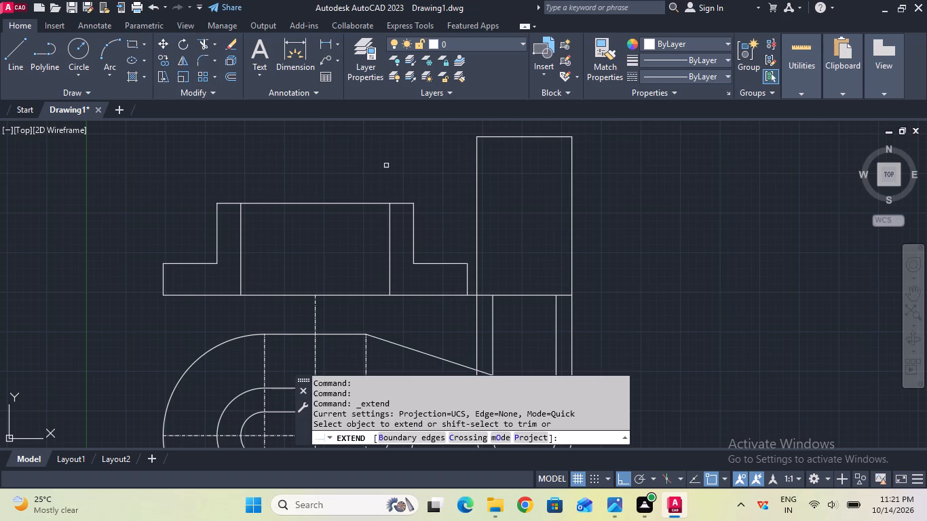
pyautogui.click(453, 265)
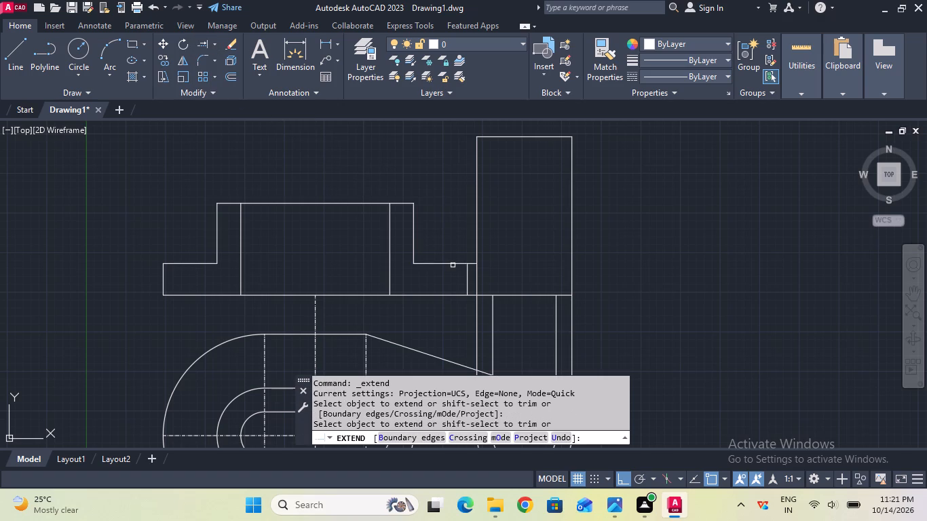
pyautogui.press('Escape')
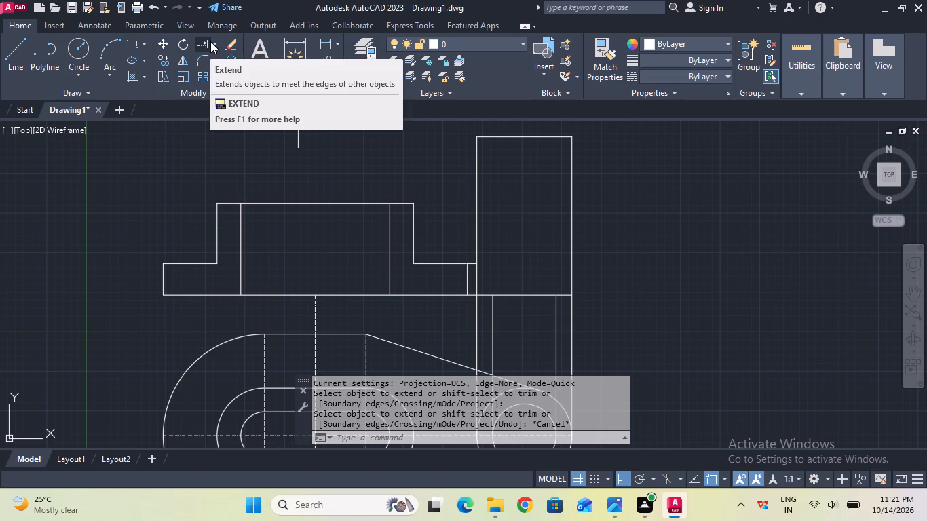
# Trim away the leftover short vertical plate edge just left of the round boss in the front view.
pyautogui.click(210, 41)
pyautogui.click(214, 45)
pyautogui.click(224, 69)
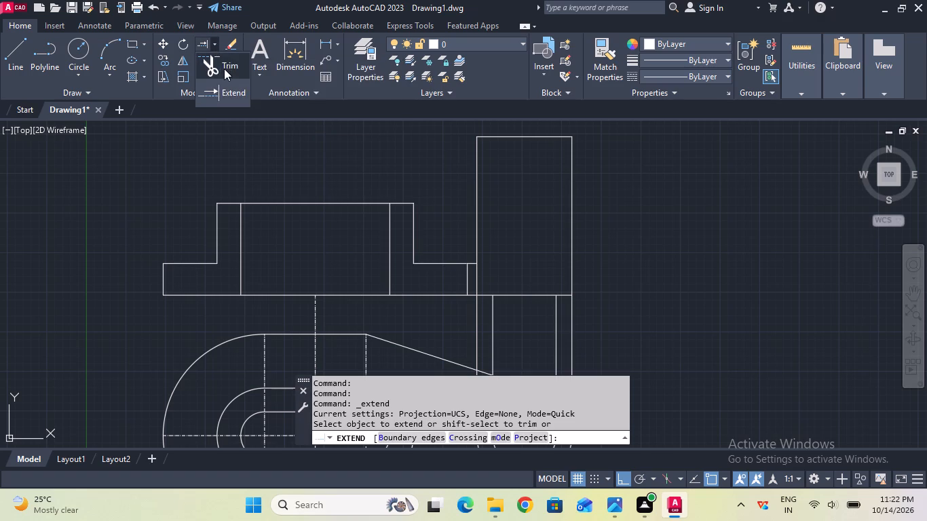
pyautogui.click(466, 273)
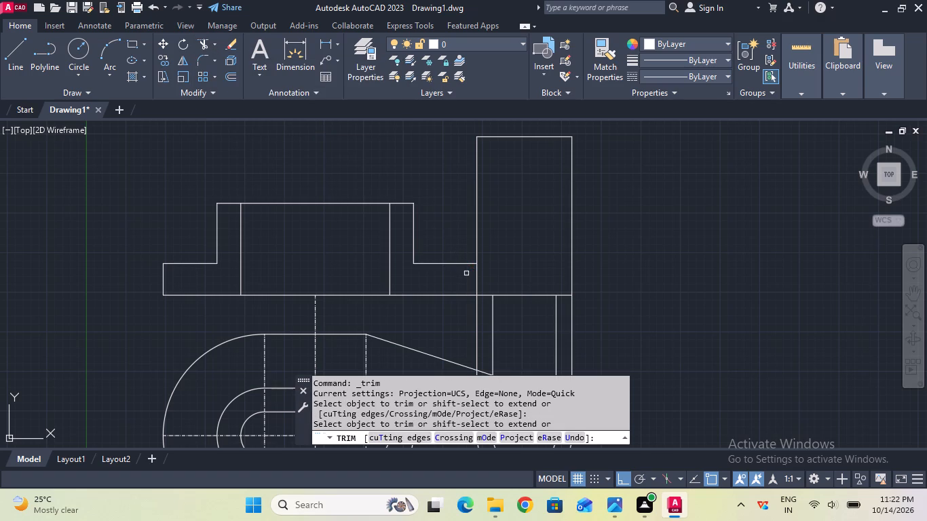
pyautogui.press('Escape')
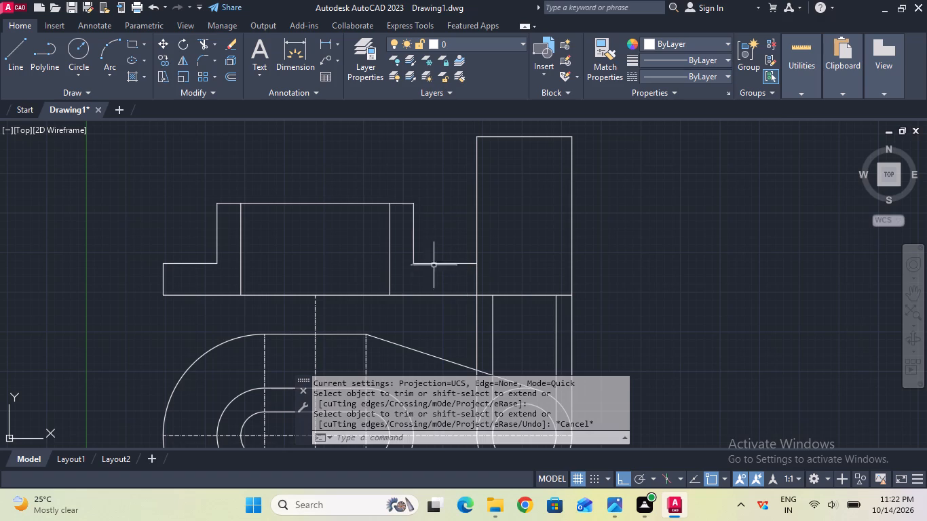
# Extend the inner circle's two vertical projection lines up to the round boss's top line in the front view.
pyautogui.click(210, 43)
pyautogui.click(215, 43)
pyautogui.click(227, 93)
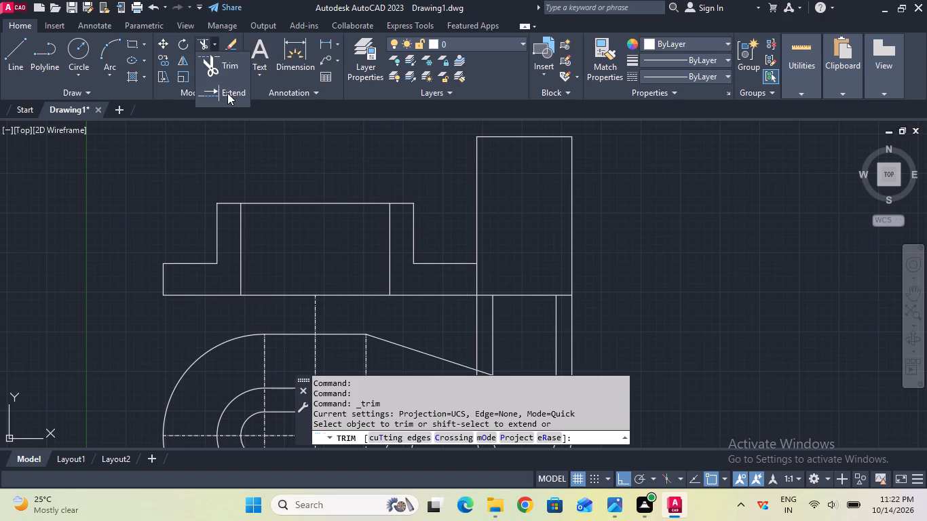
pyautogui.click(492, 309)
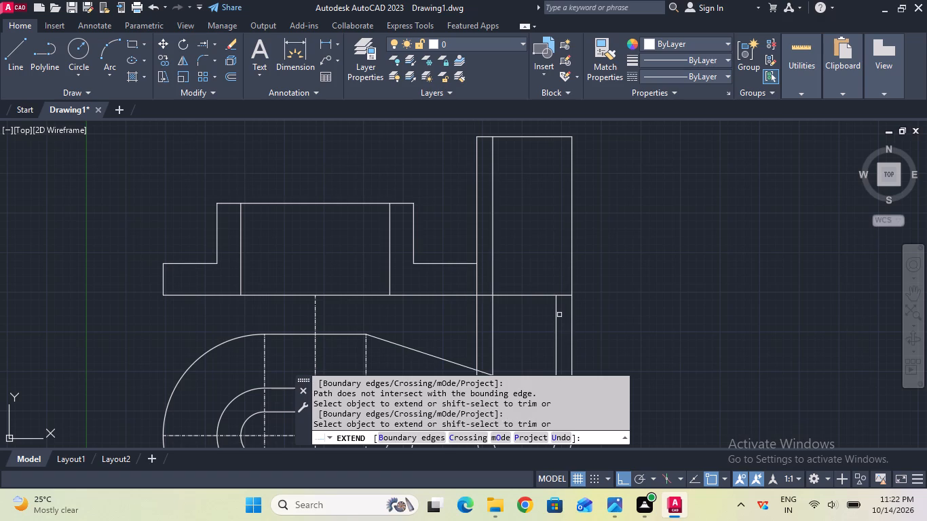
pyautogui.click(556, 315)
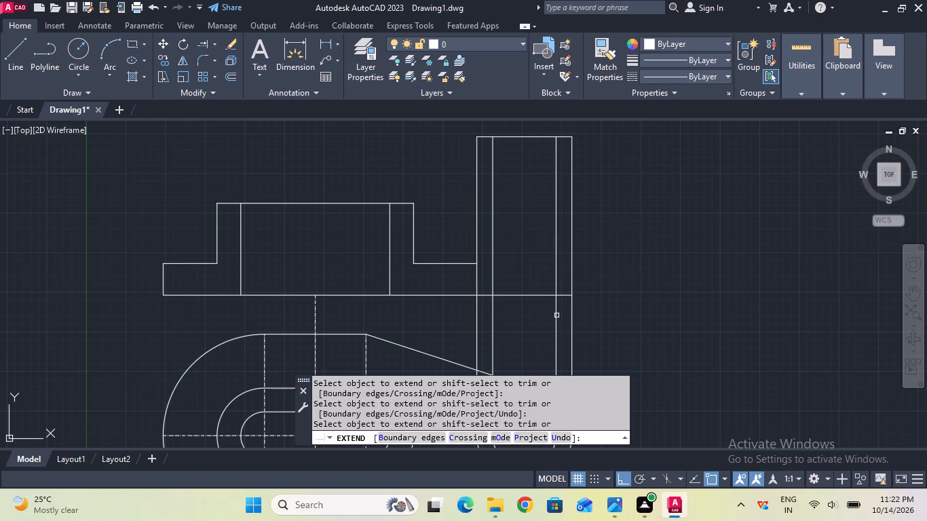
pyautogui.press('Escape')
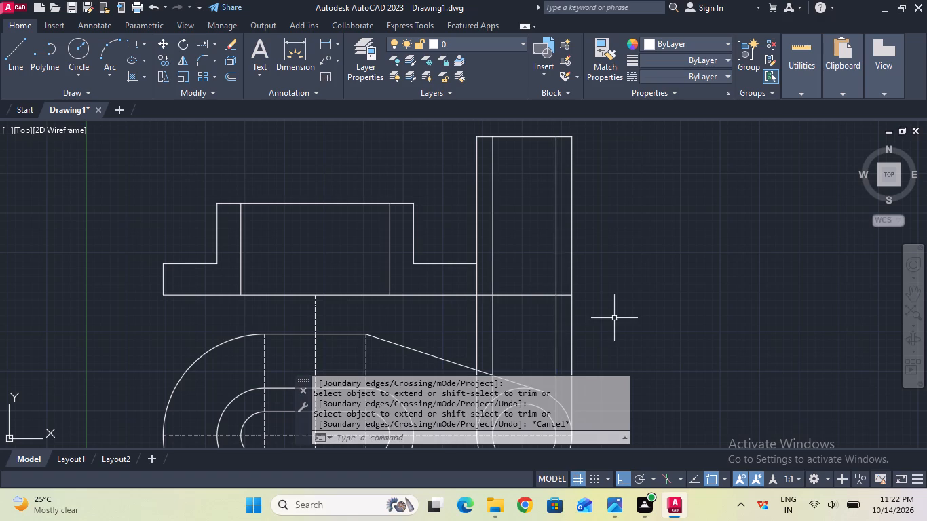
# Trim away the round boss's four vertical projection lines between the front and top views, including the leftovers inside the top-view circles.
pyautogui.moveTo(614, 318); pyautogui.dragTo(618, 233, button='middle')
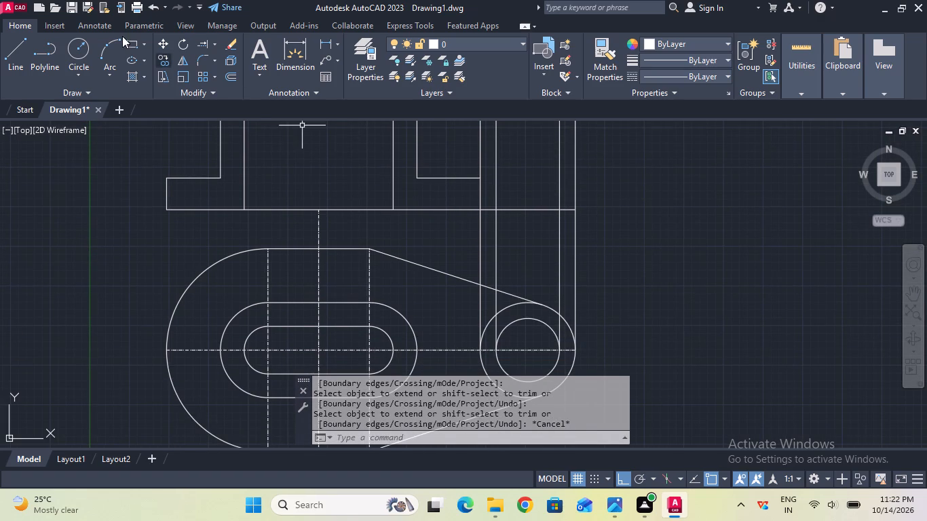
pyautogui.click(212, 41)
pyautogui.click(214, 61)
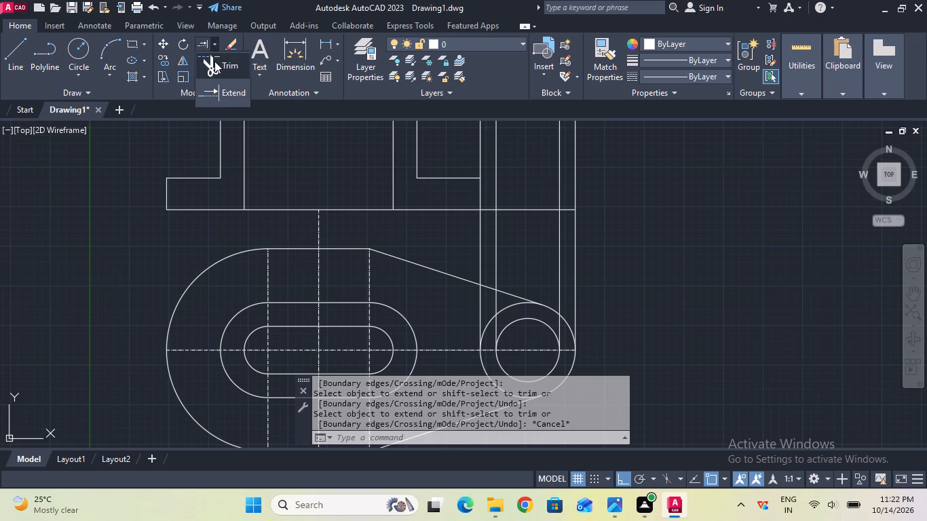
pyautogui.moveTo(421, 252); pyautogui.dragTo(502, 256)
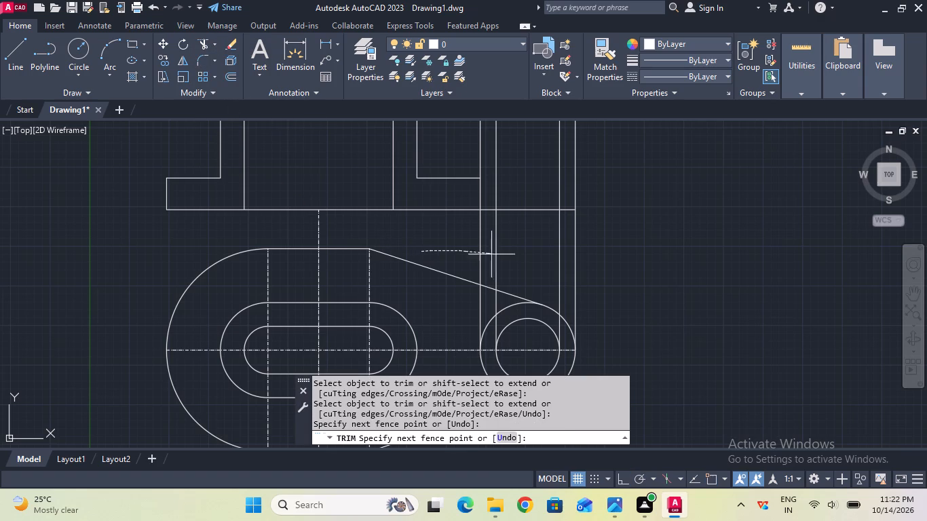
pyautogui.moveTo(502, 256); pyautogui.dragTo(590, 271)
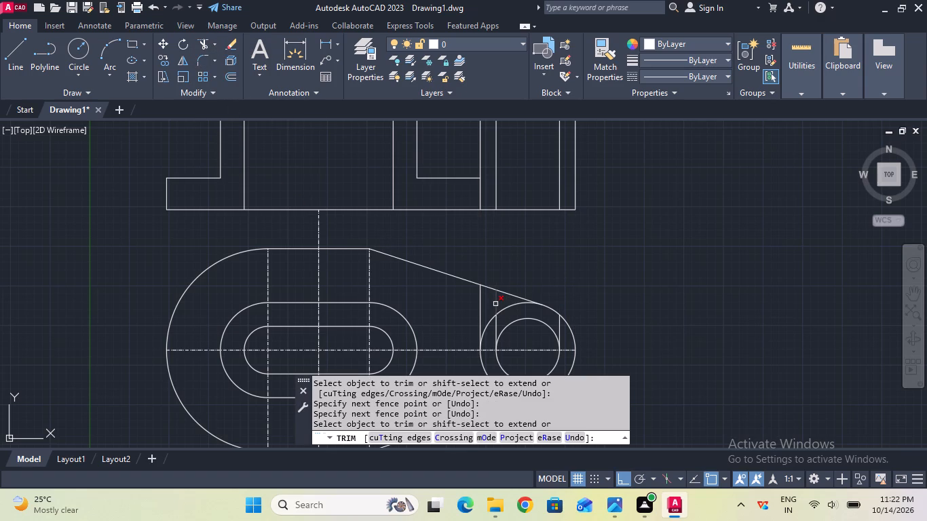
pyautogui.click(495, 304)
pyautogui.click(480, 308)
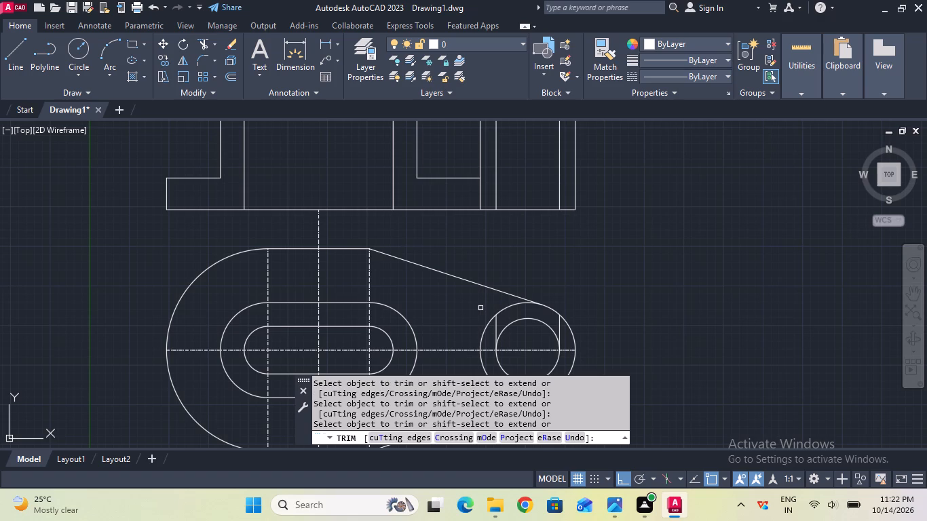
pyautogui.click(497, 330)
pyautogui.click(559, 326)
pyautogui.press('Escape')
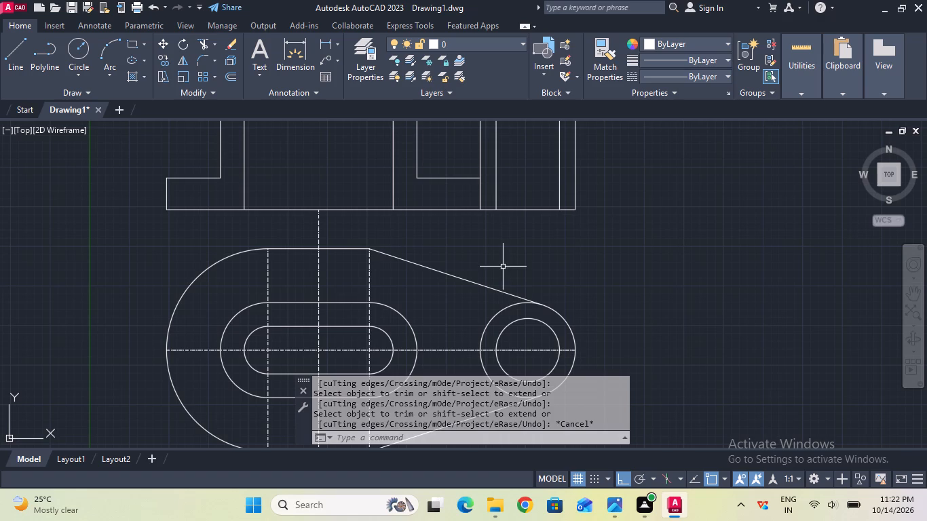
# Trim the part of the round boss's left edge lying below the plate step line in the front view.
pyautogui.moveTo(503, 266); pyautogui.dragTo(495, 313, button='middle')
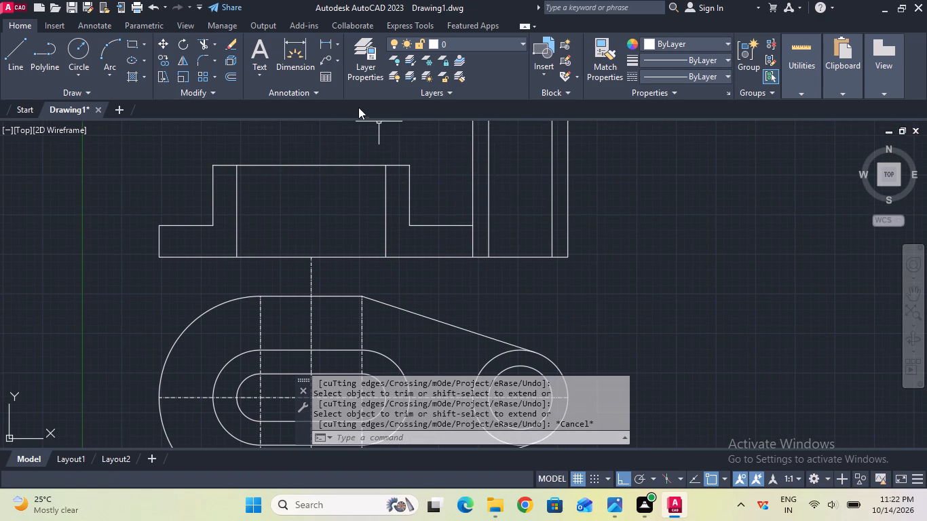
pyautogui.click(206, 51)
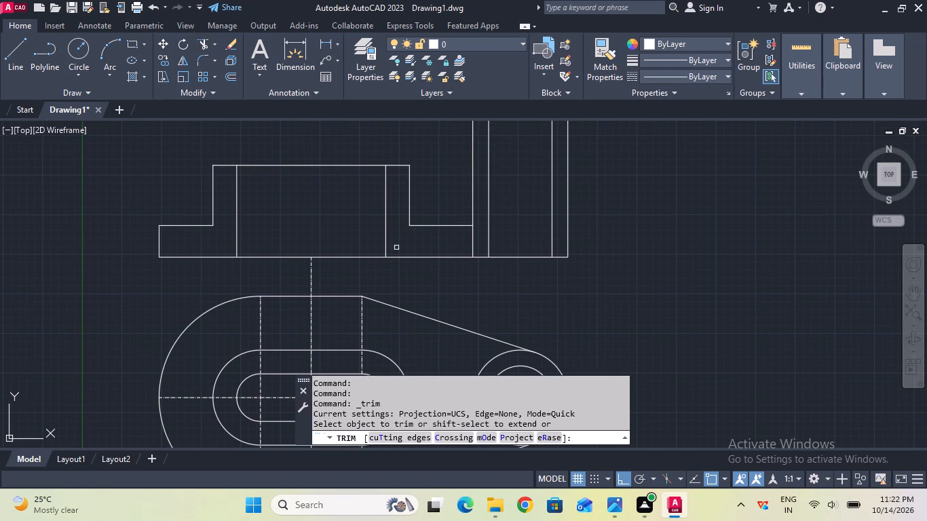
pyautogui.click(475, 239)
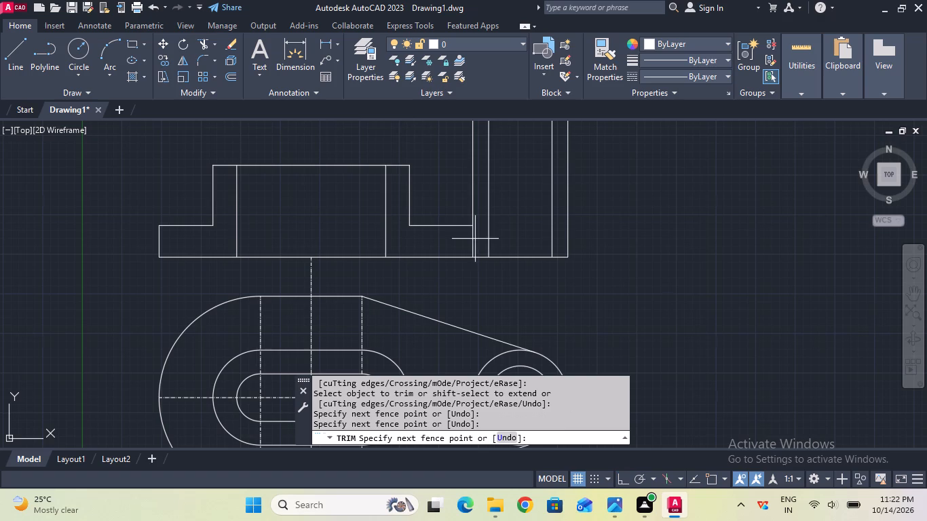
pyautogui.click(469, 241)
pyautogui.scroll(-1, 469, 241)
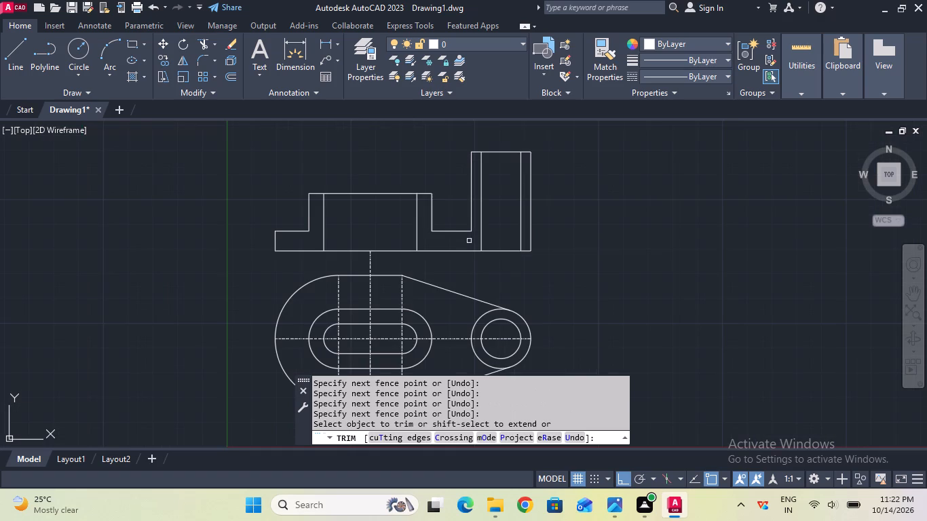
pyautogui.press('Escape')
# With Ortho off, draw the front view's sloped rib line from the slot boss's top right corner to the round boss's top left corner.
pyautogui.press('F8')
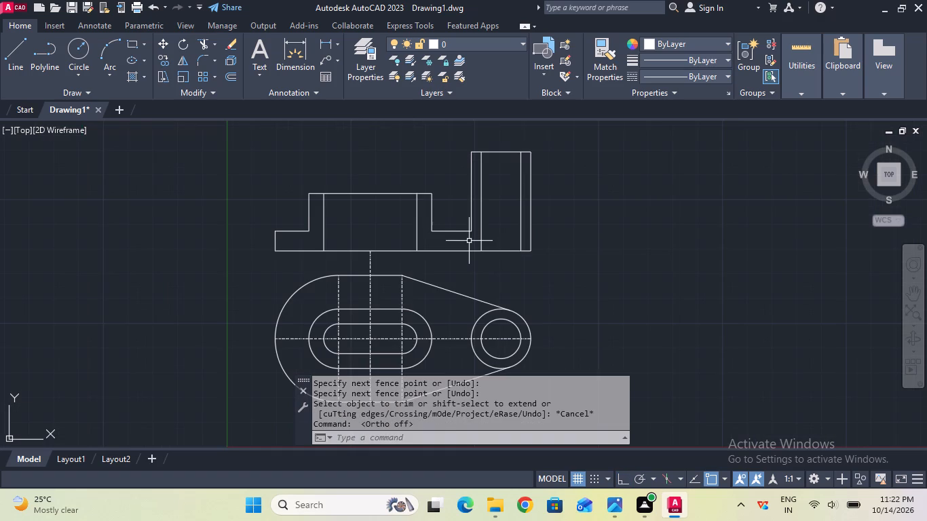
pyautogui.click(22, 56)
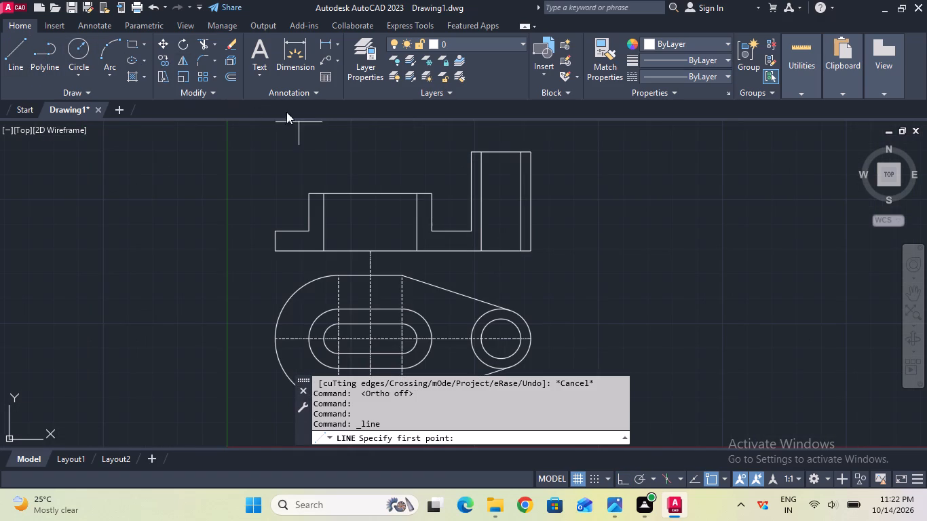
pyautogui.click(431, 190)
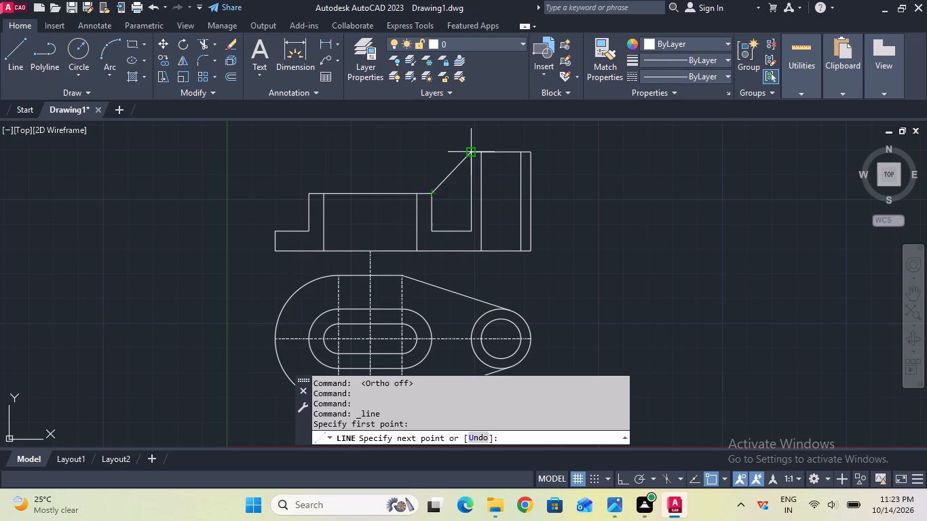
pyautogui.click(472, 154)
pyautogui.press('Escape')
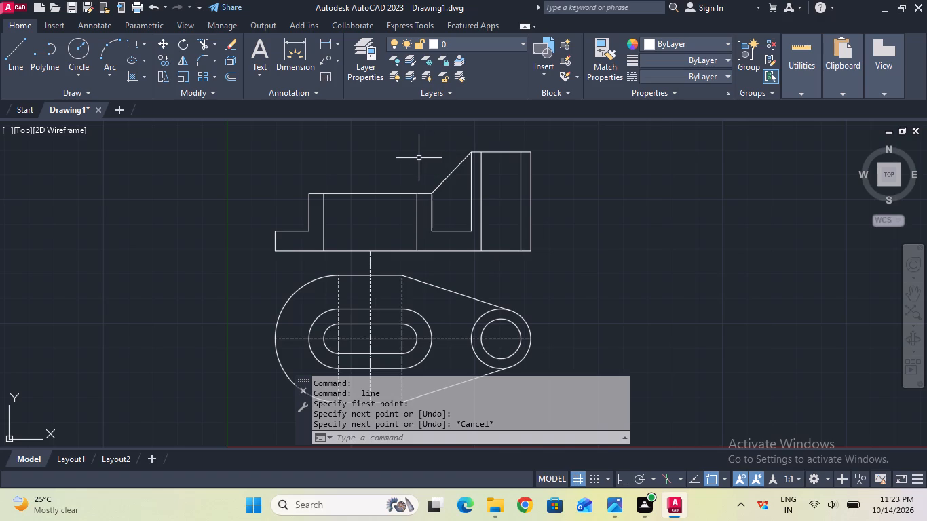
# Trim the vertical centerline segment between the front view's base line and the top view's upper edge.
pyautogui.click(205, 47)
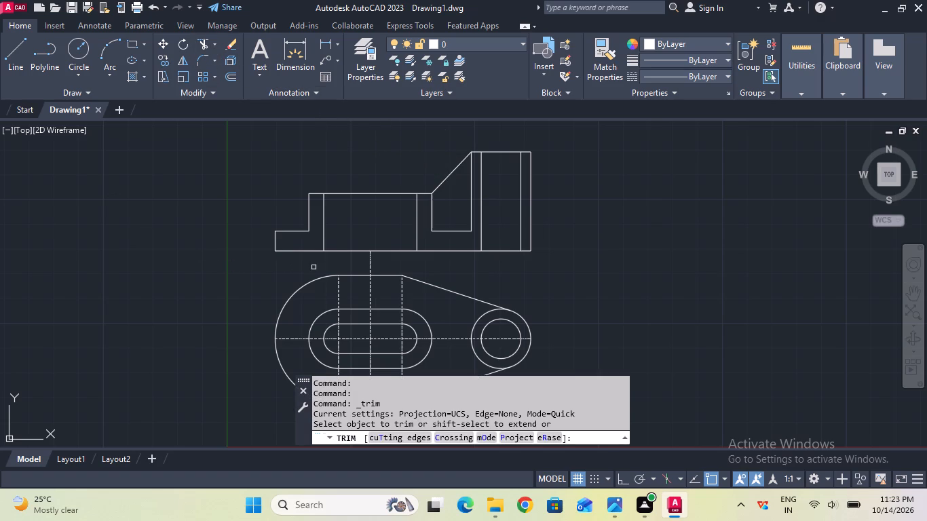
pyautogui.click(373, 265)
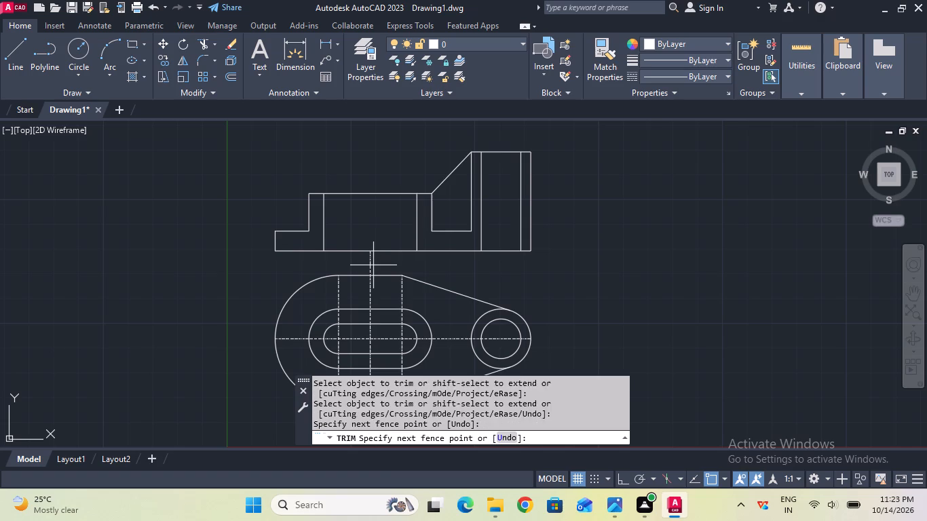
pyautogui.click(364, 267)
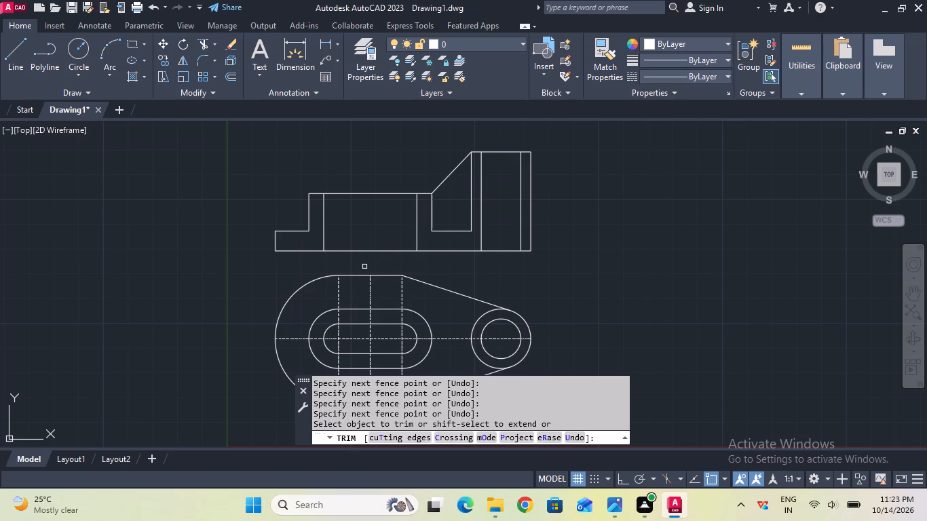
pyautogui.press('Escape')
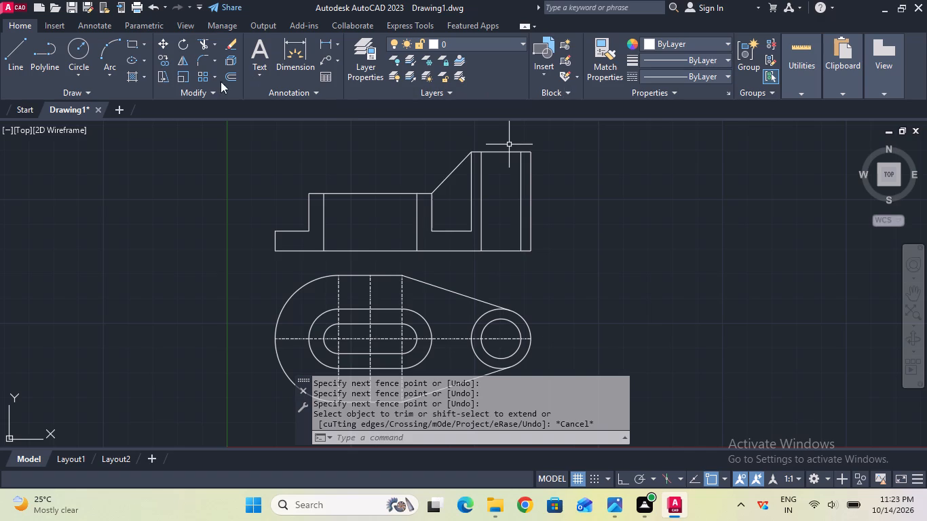
# Hatch the front view's three cut sections around the slot and round hole with ANSI31 at scale 20.
pyautogui.click(139, 77)
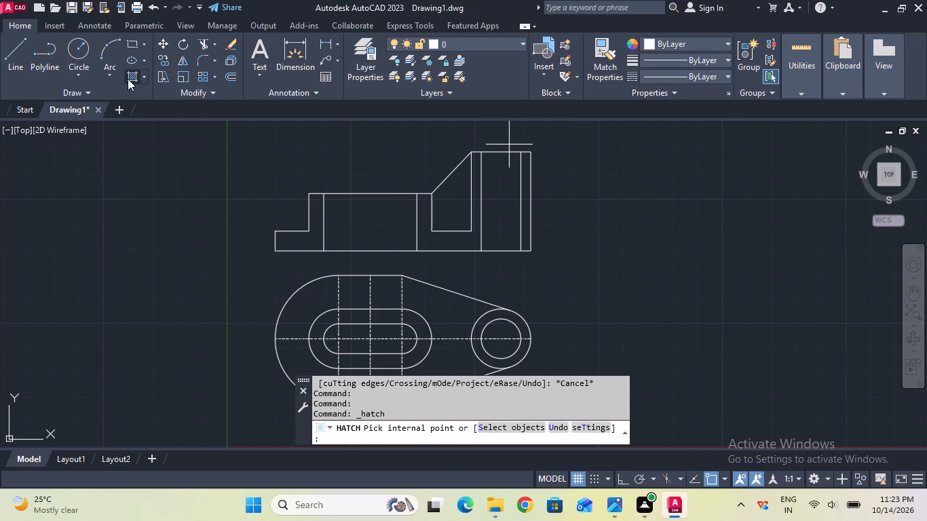
pyautogui.click(128, 79)
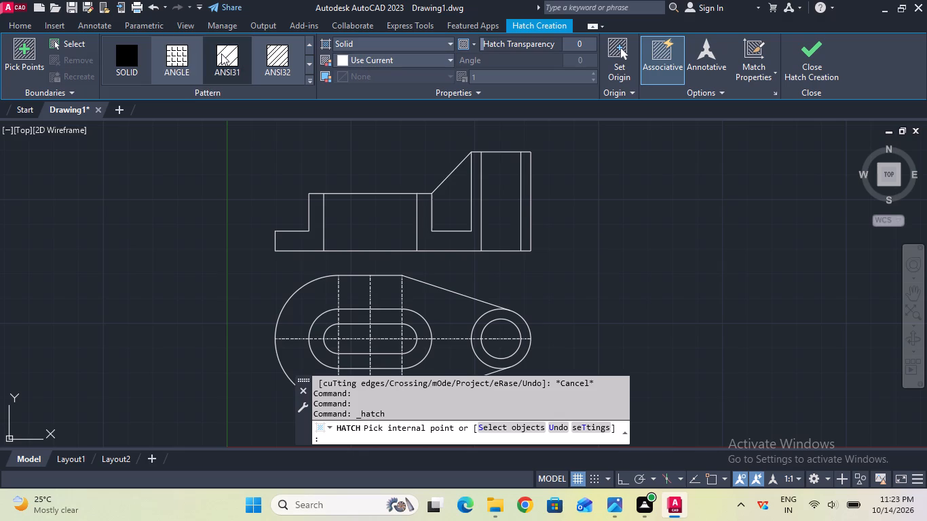
pyautogui.click(221, 54)
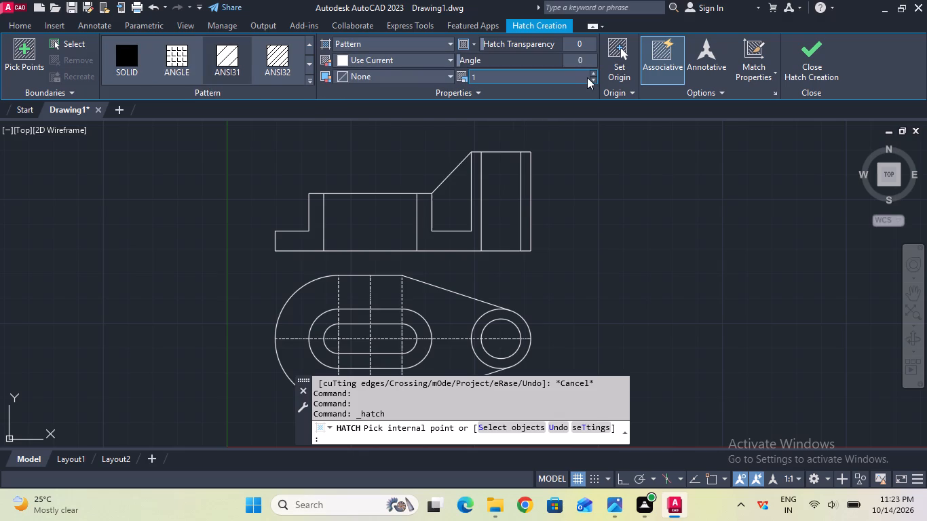
pyautogui.click(590, 75)
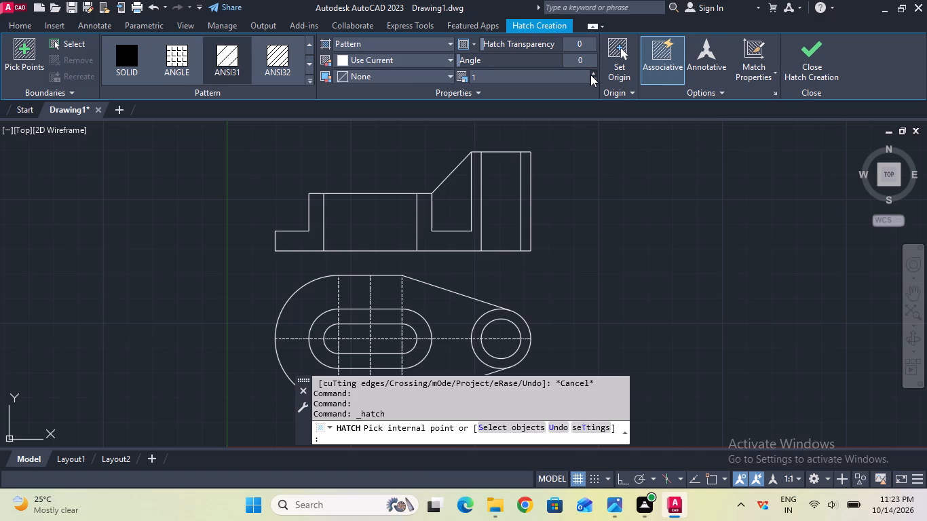
pyautogui.click(584, 75)
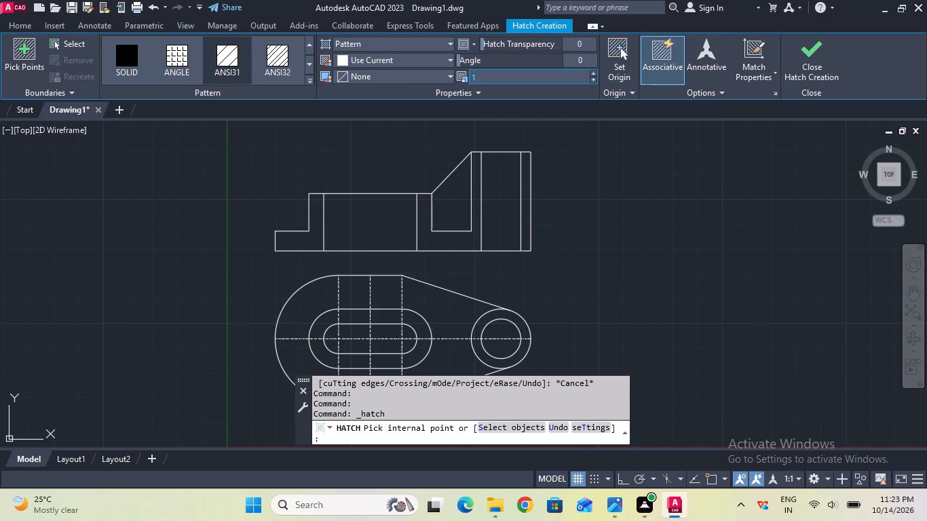
pyautogui.write('20')
pyautogui.press('Return')
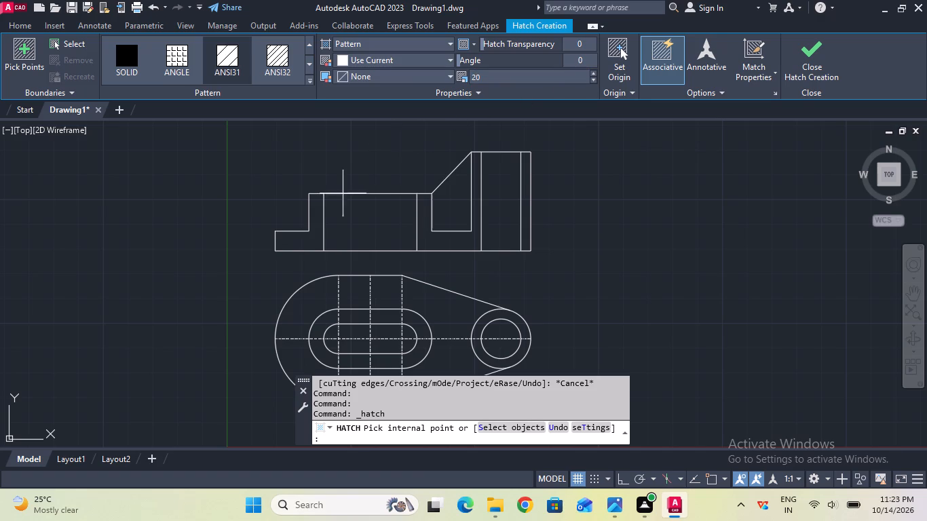
pyautogui.click(309, 227)
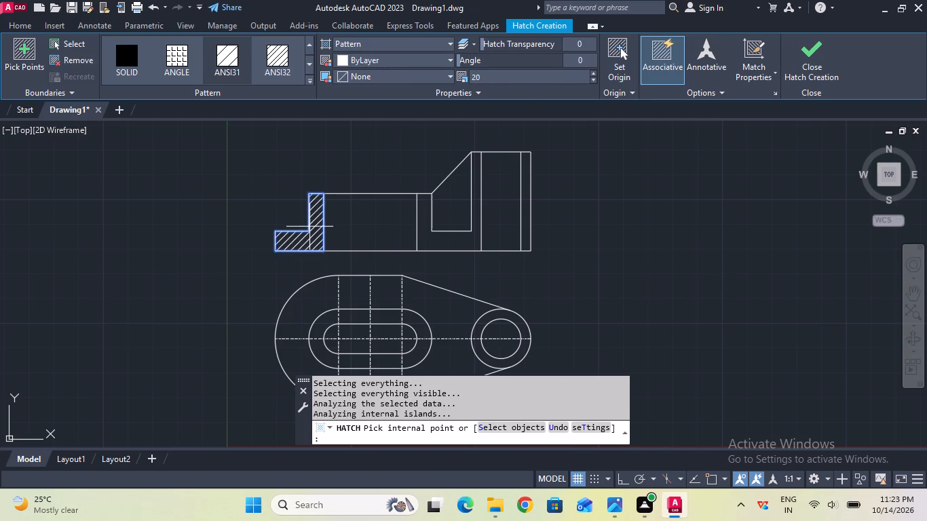
pyautogui.click(423, 227)
pyautogui.click(523, 212)
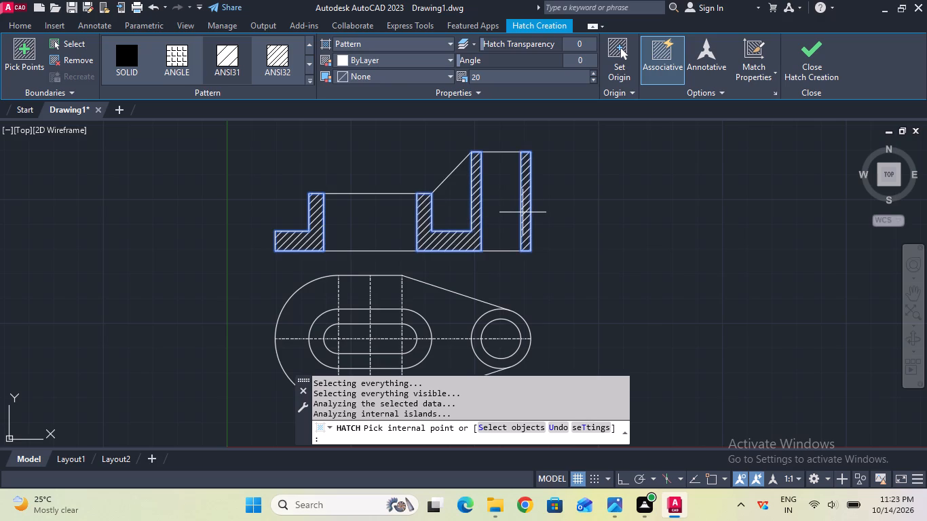
pyautogui.click(806, 76)
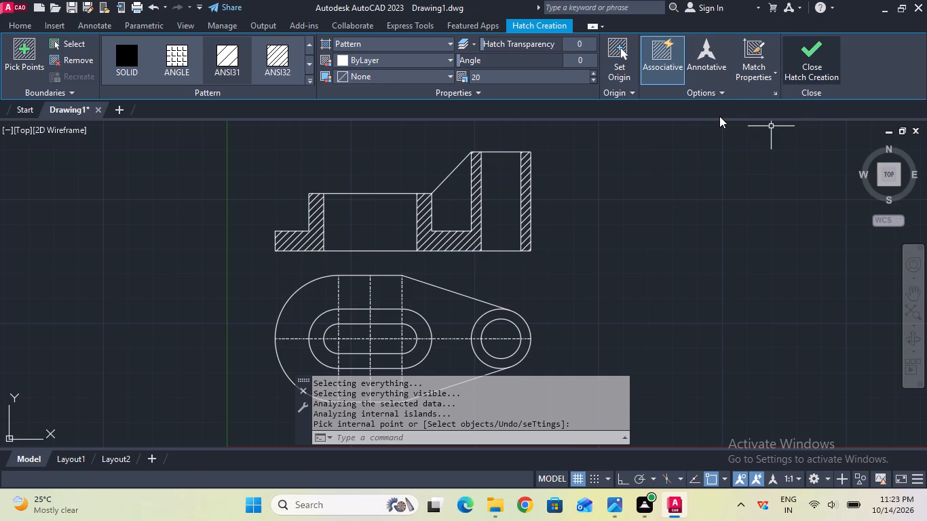
pyautogui.press('Escape')
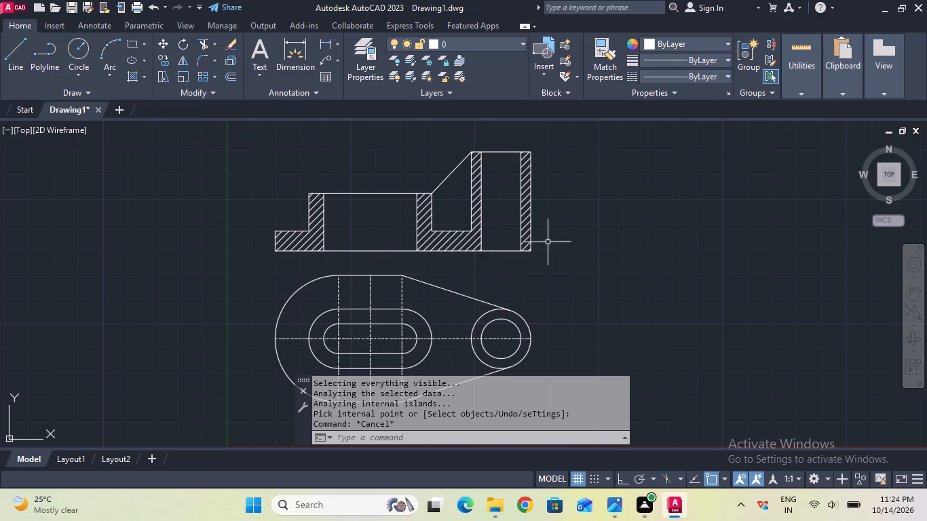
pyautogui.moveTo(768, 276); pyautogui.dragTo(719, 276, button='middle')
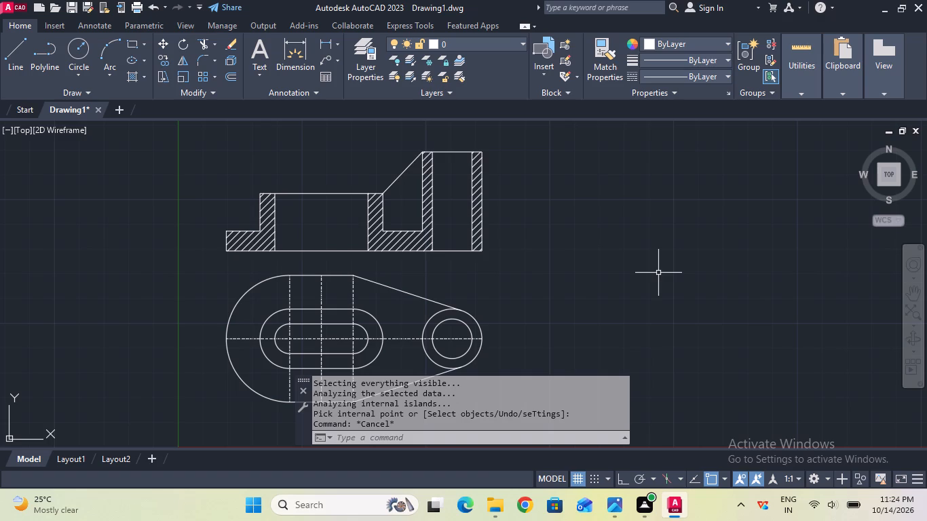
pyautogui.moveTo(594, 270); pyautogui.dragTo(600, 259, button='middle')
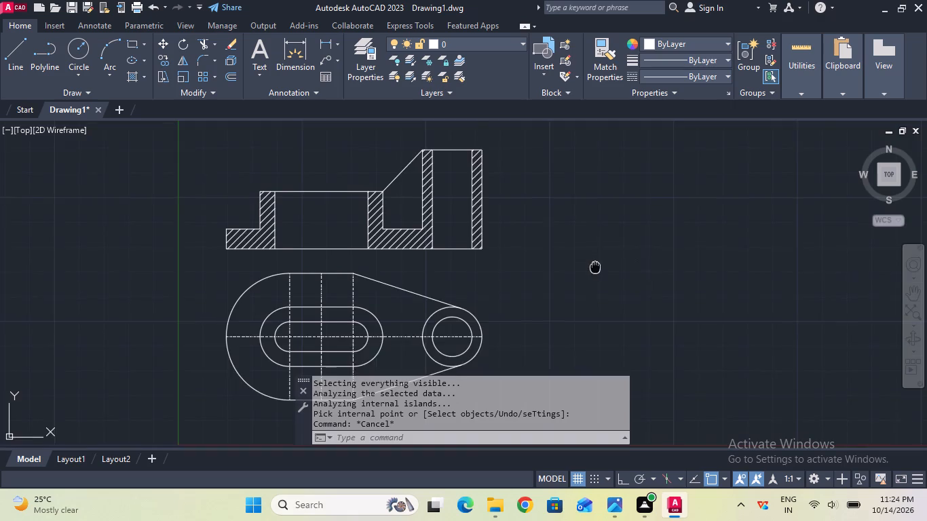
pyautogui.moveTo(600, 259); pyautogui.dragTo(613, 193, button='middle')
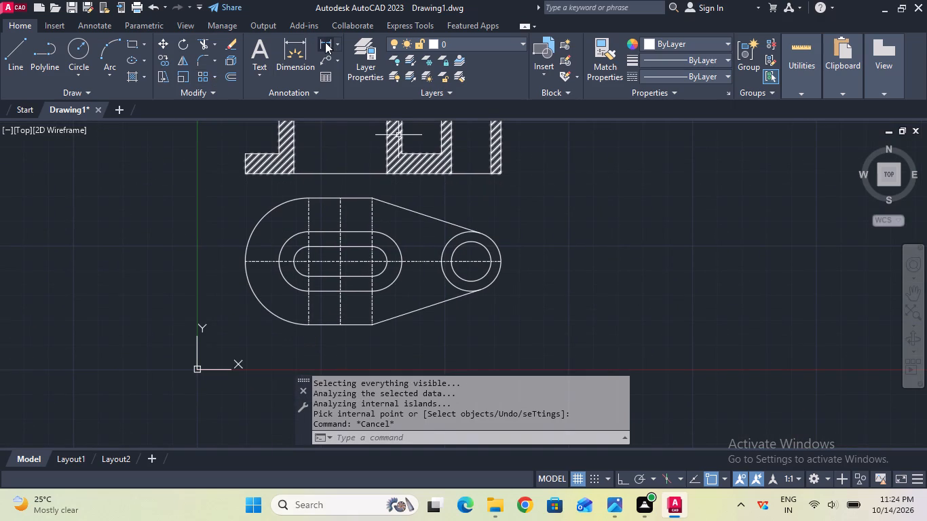
# Measure the vertical distance between the plate's upper and lower straight edges in the top view.
pyautogui.click(325, 42)
pyautogui.click(373, 199)
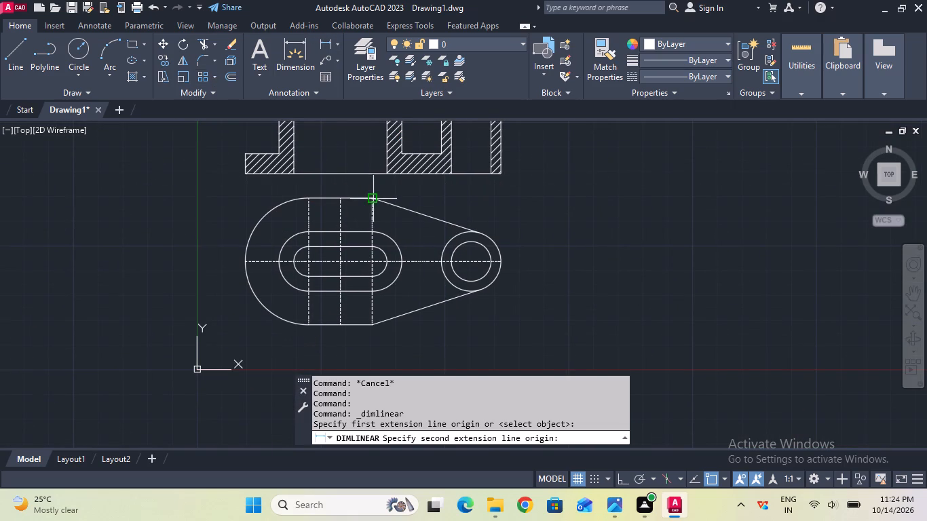
pyautogui.click(369, 324)
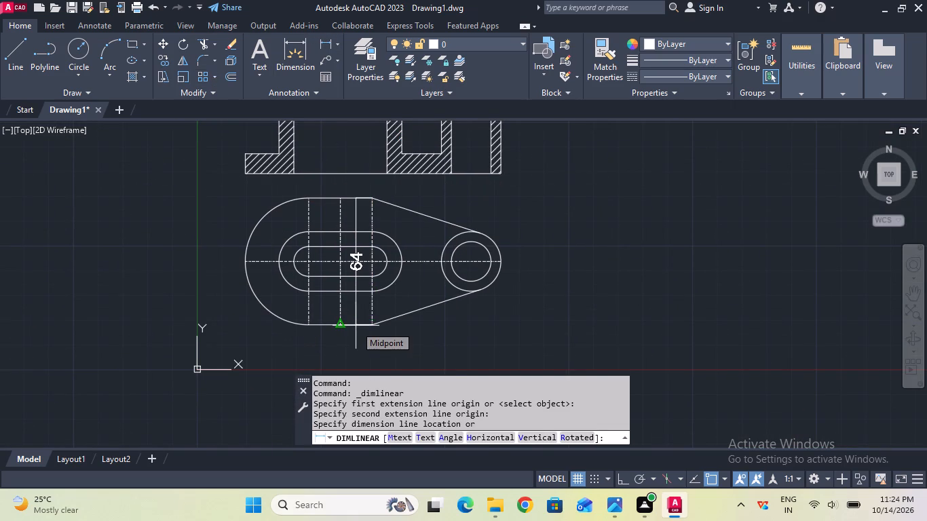
pyautogui.press('Escape')
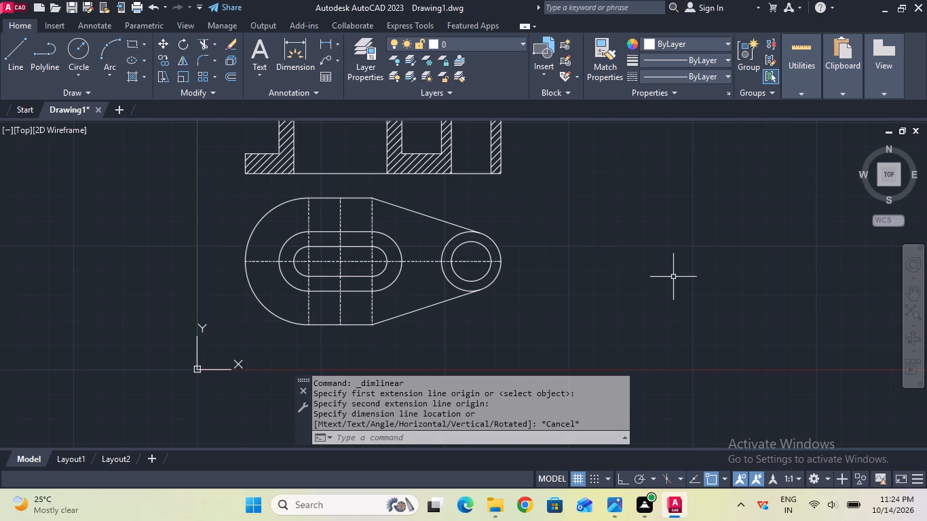
# Draw a short horizontal line extending the front view's base outward from its bottom right corner.
pyautogui.moveTo(673, 277); pyautogui.dragTo(659, 331, button='middle')
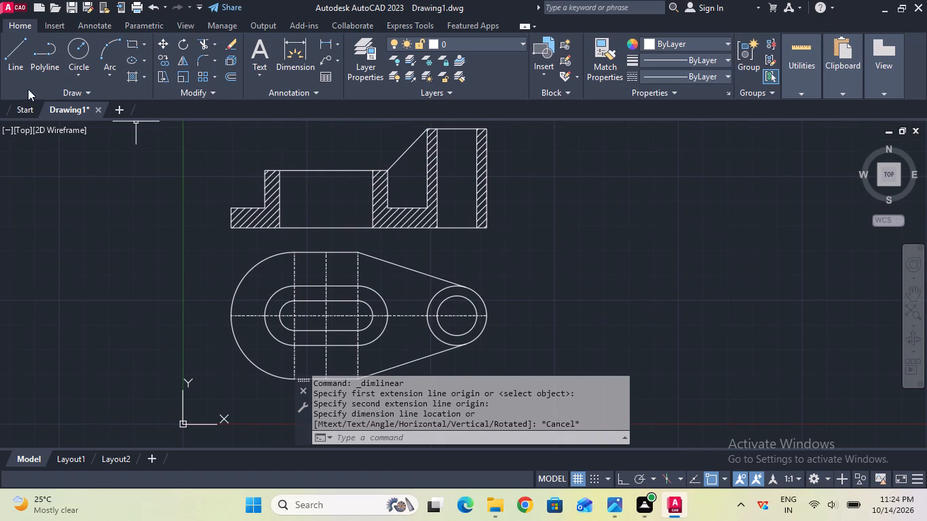
pyautogui.click(14, 73)
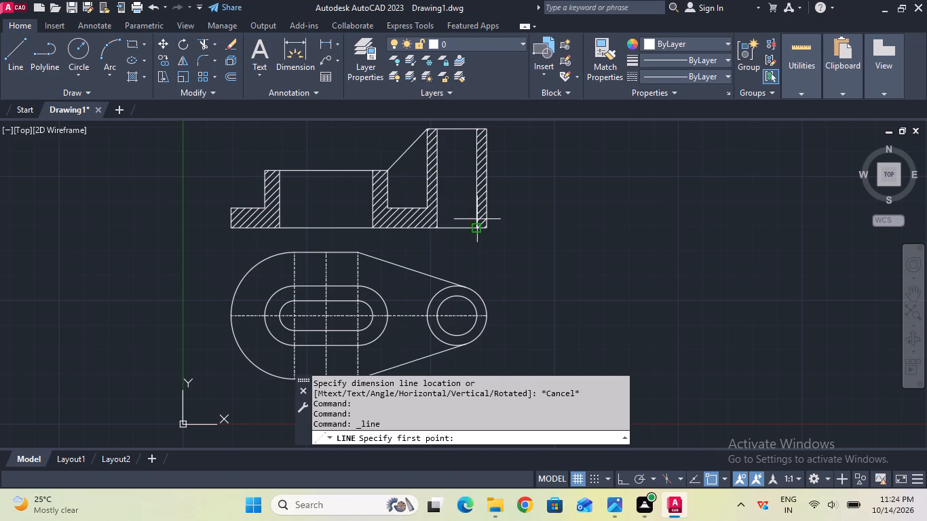
pyautogui.click(487, 224)
pyautogui.click(537, 229)
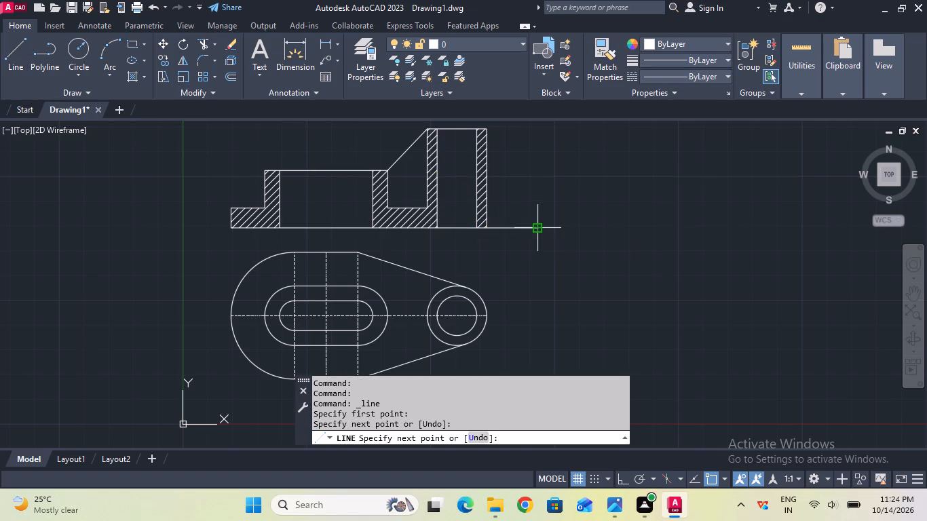
pyautogui.press('Escape')
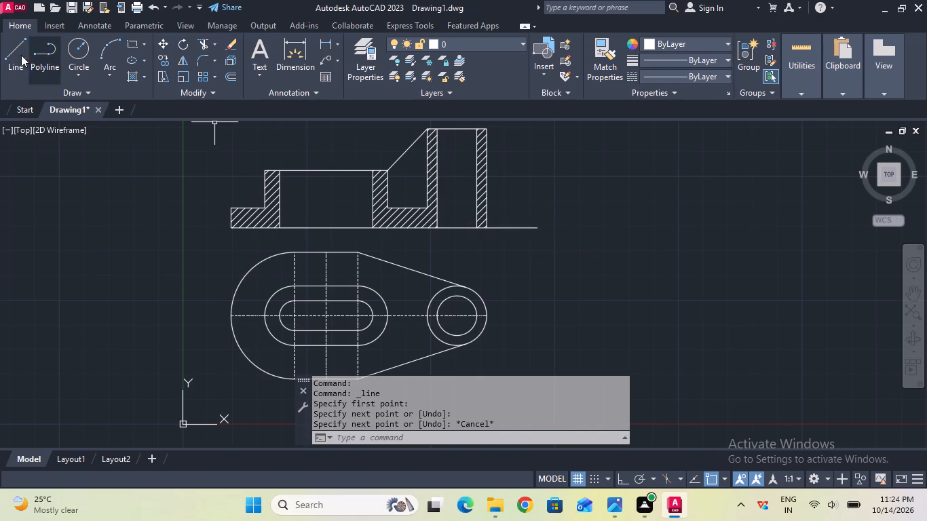
# Start a new line from the free right end of the front view's base extension line.
pyautogui.click(13, 53)
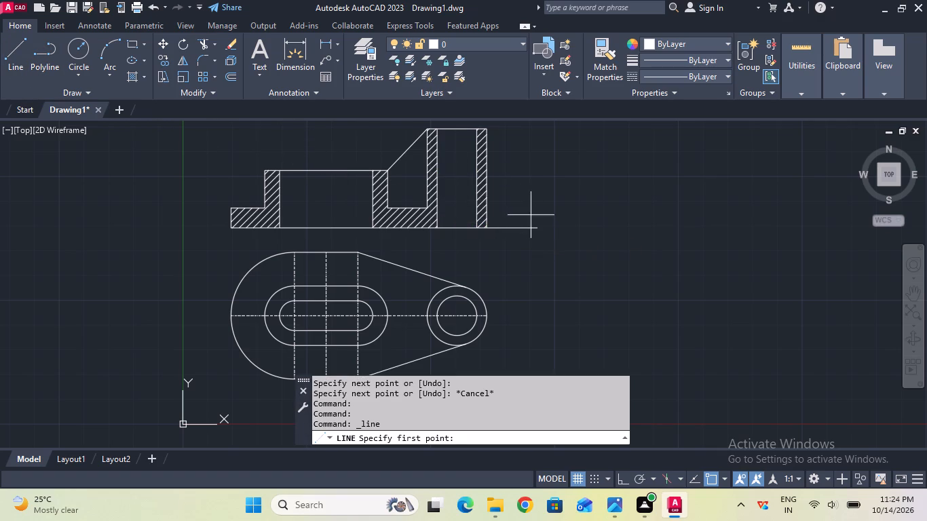
pyautogui.click(536, 225)
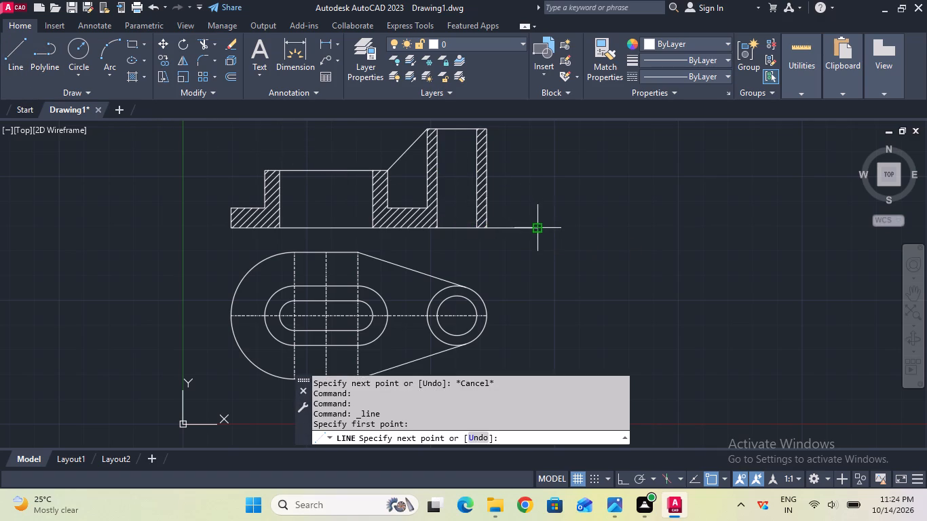
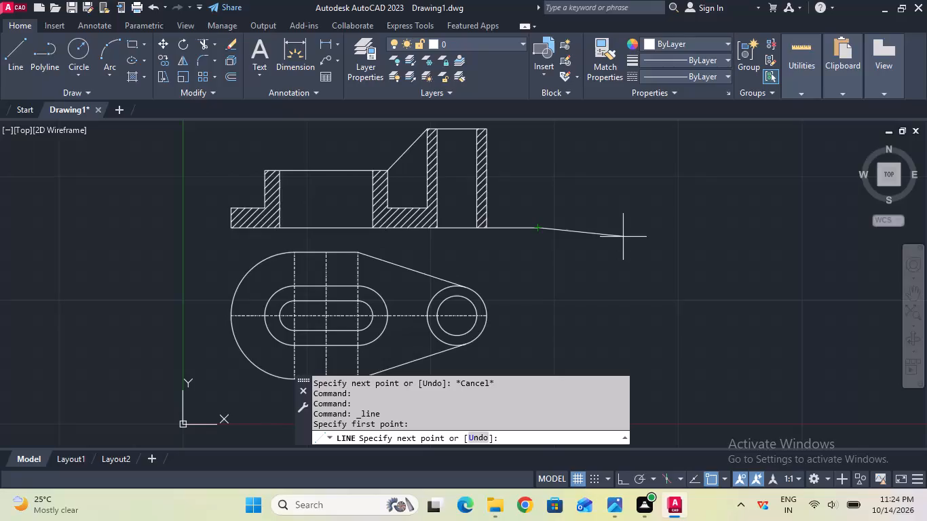
# Draw a 64 mm horizontal base line for the side view from the free end of the extension line, with ortho on.
pyautogui.press('F8')
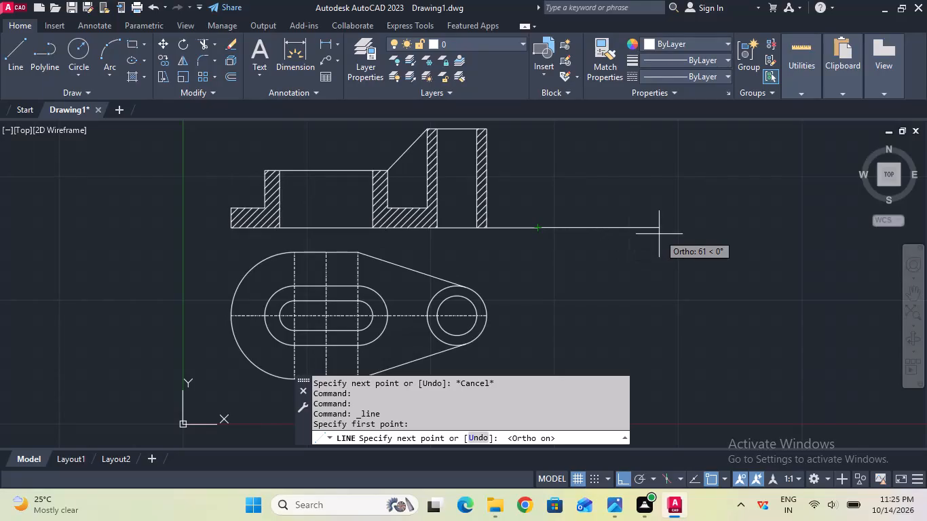
pyautogui.write('64')
pyautogui.press('Return')
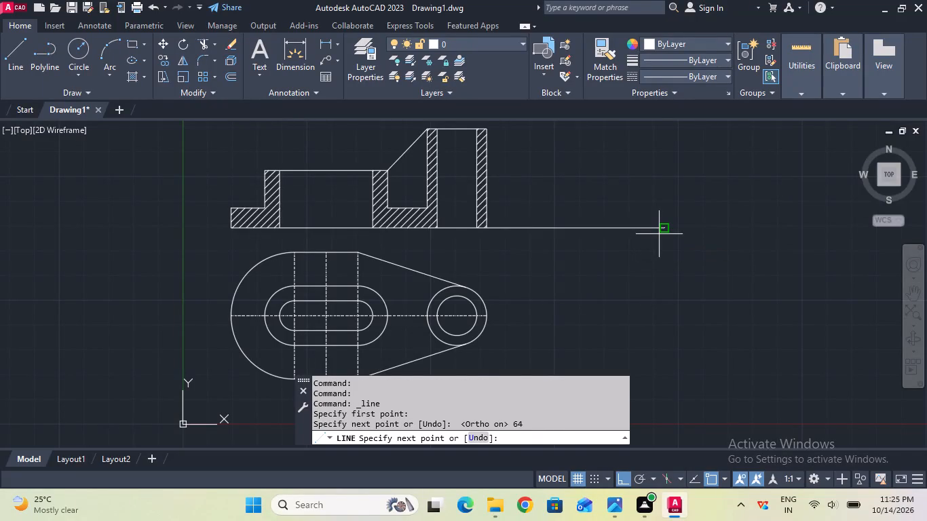
pyautogui.press('Escape')
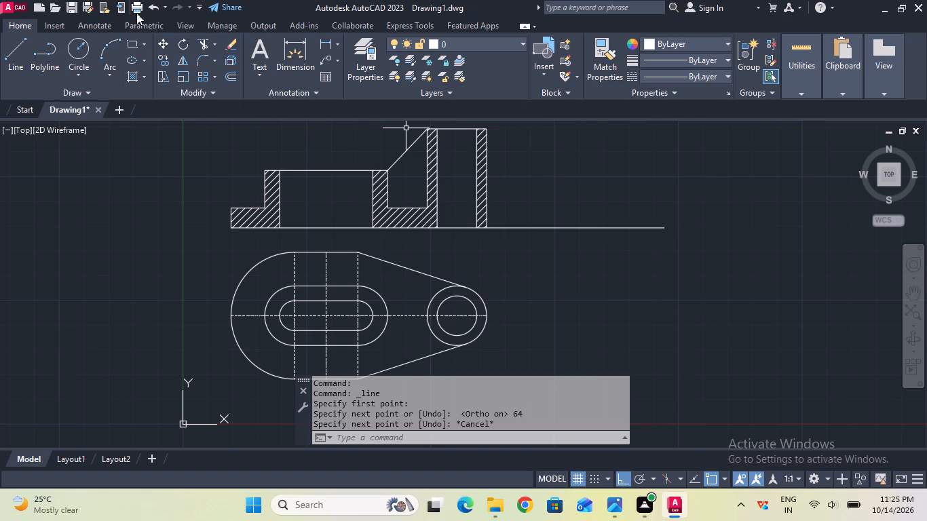
# Trim away the short extension line joining the front view's base to the side view's base line.
pyautogui.click(202, 51)
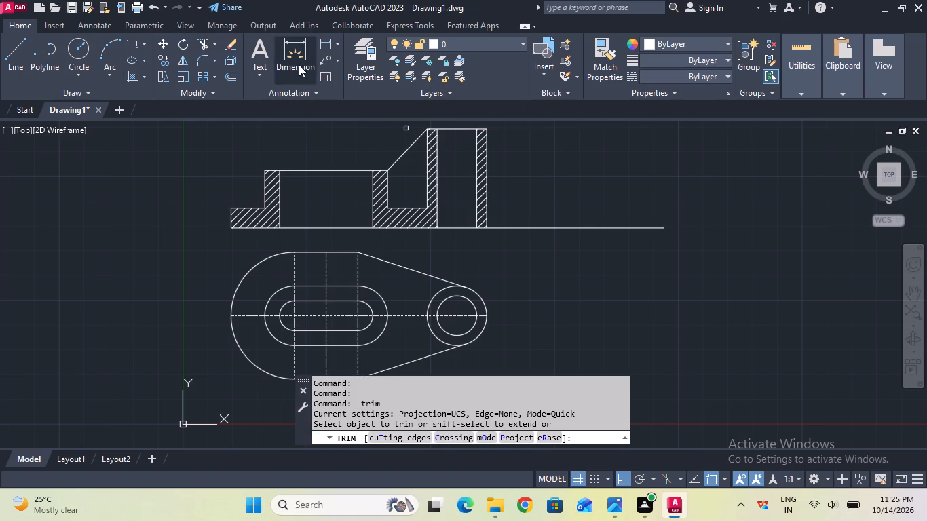
pyautogui.moveTo(523, 209); pyautogui.dragTo(527, 250)
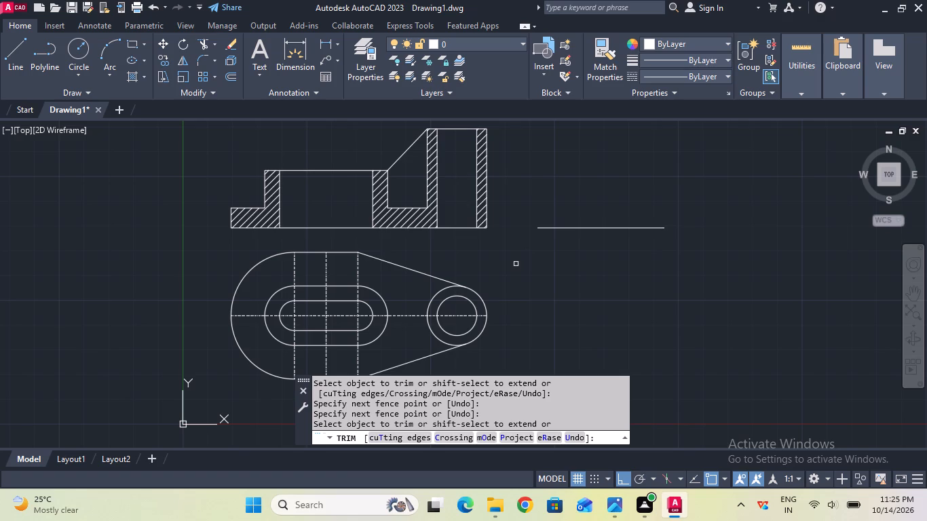
pyautogui.press('Escape')
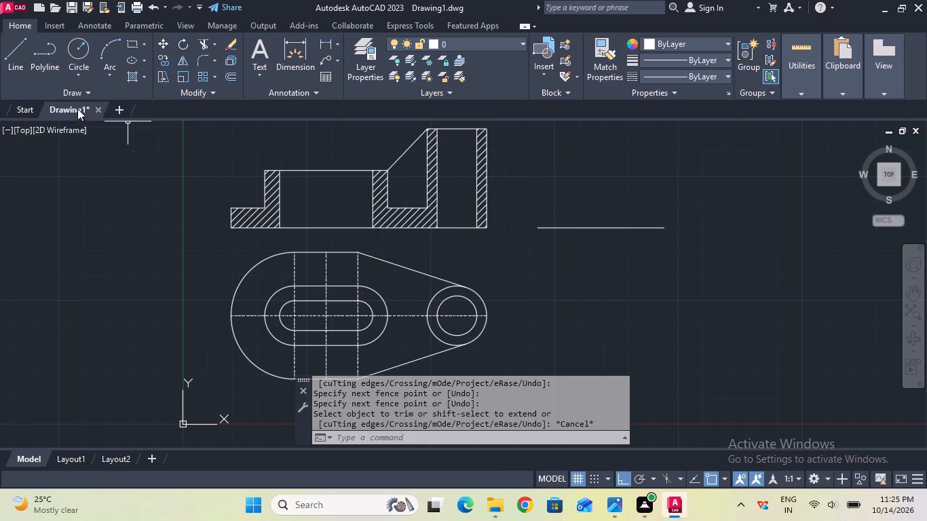
# Draw the side view's left edge as a 10 mm vertical line up from the left end of its base line.
pyautogui.click(12, 64)
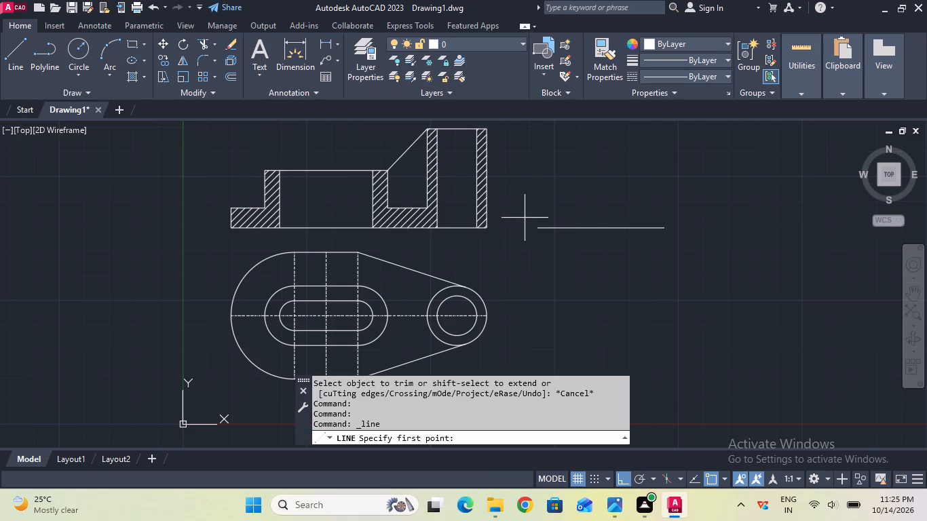
pyautogui.click(538, 231)
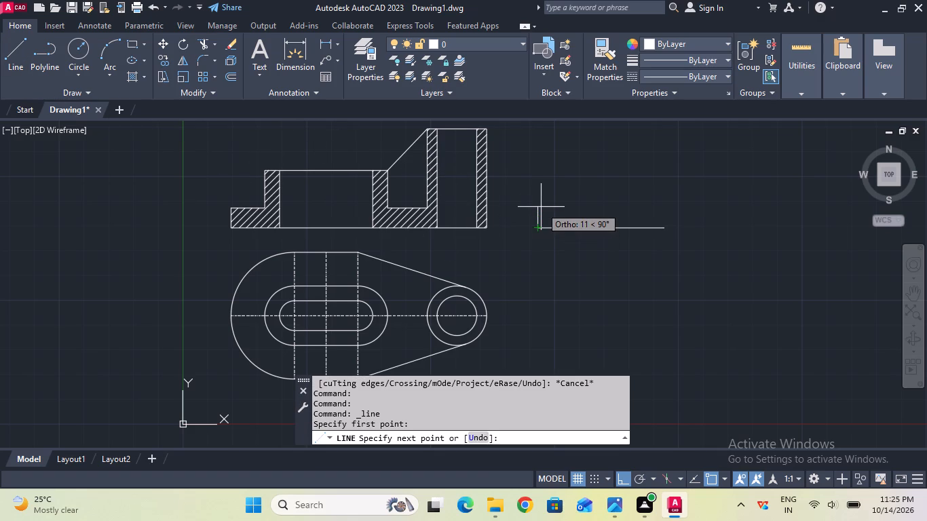
pyautogui.write('10')
pyautogui.press('Return')
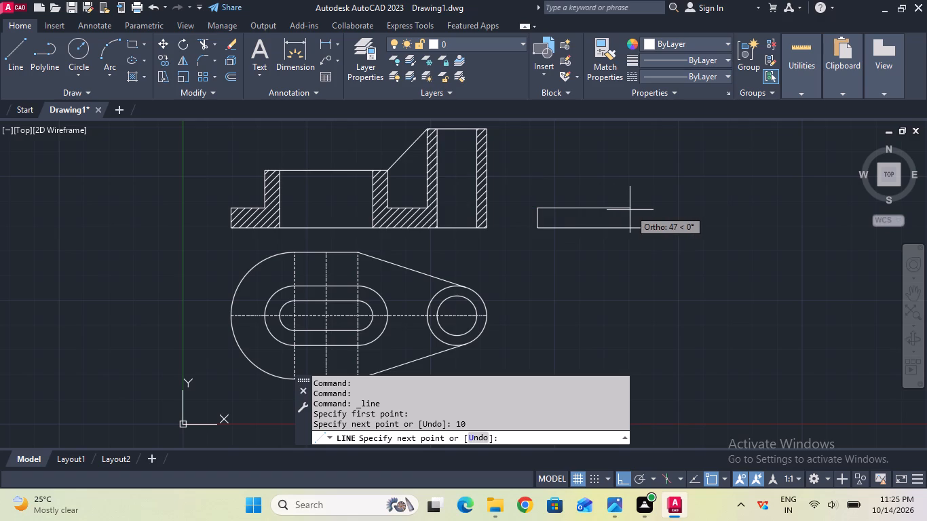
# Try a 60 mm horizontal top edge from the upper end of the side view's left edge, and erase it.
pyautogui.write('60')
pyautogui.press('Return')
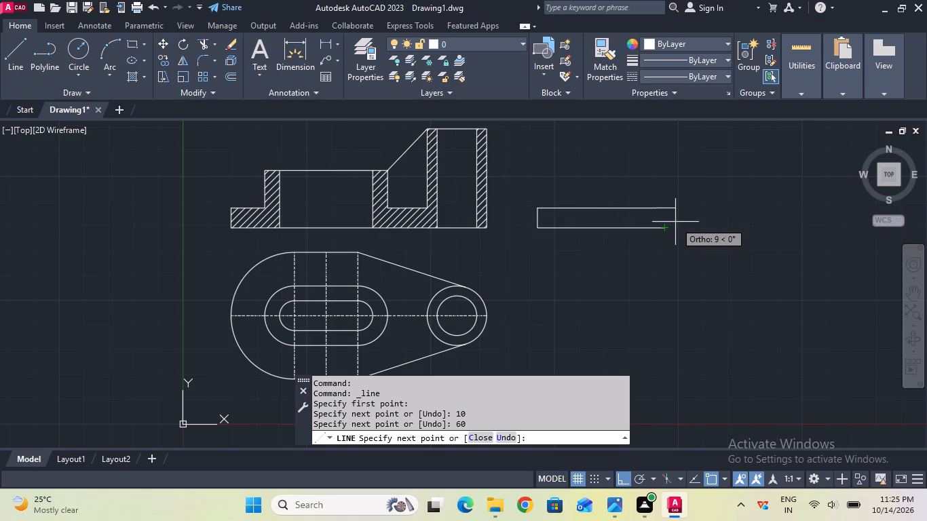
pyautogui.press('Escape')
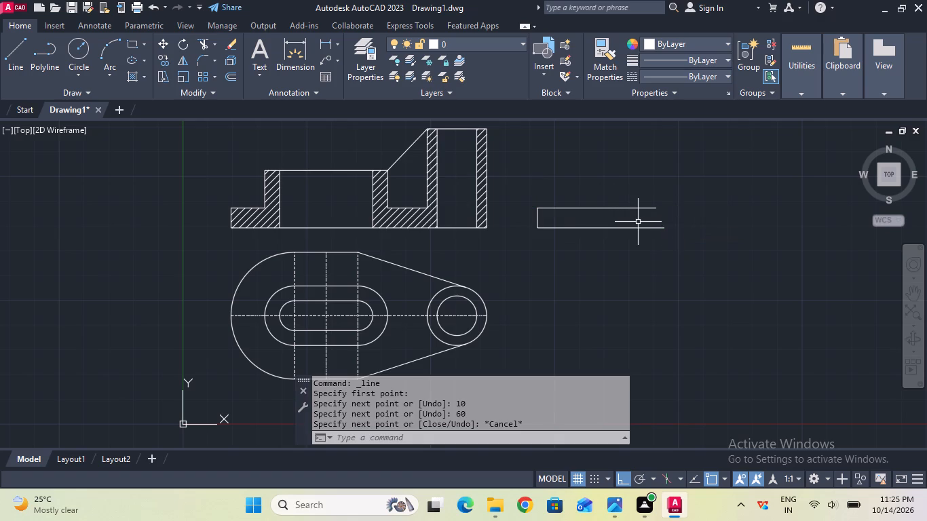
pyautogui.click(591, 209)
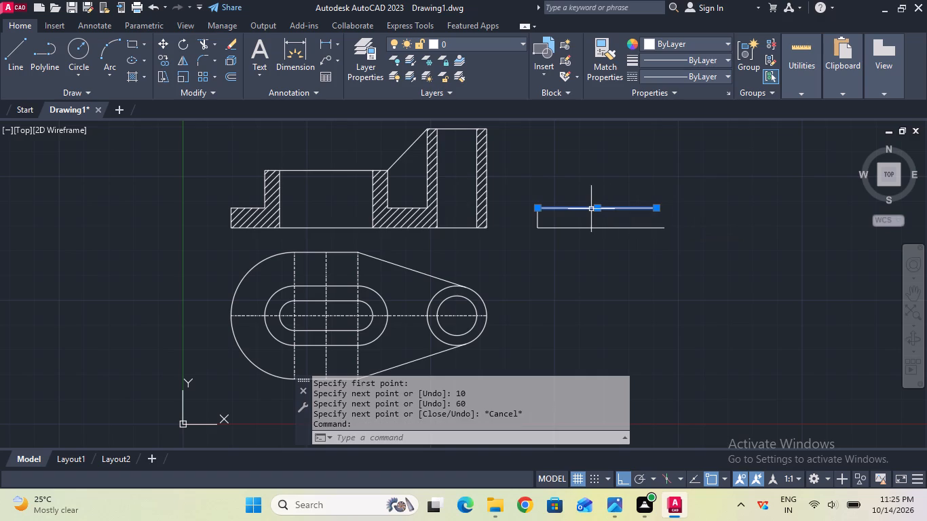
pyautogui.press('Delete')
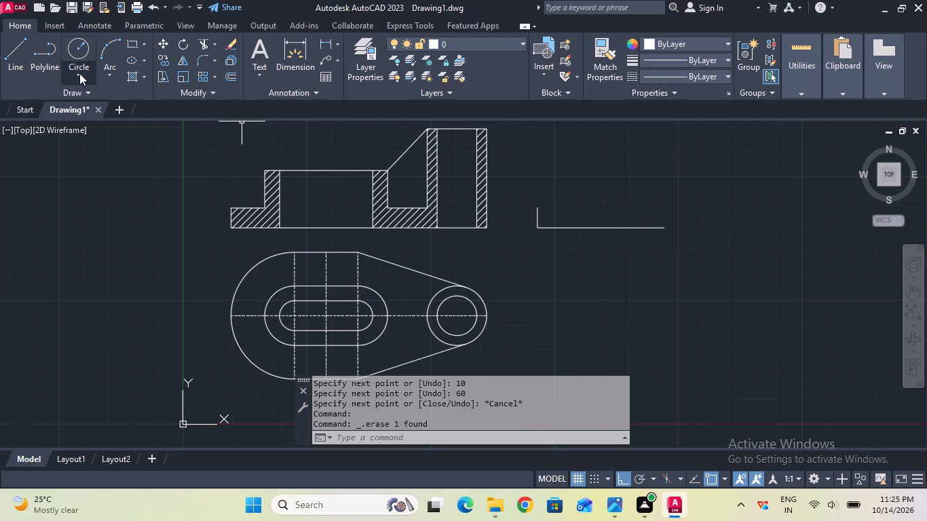
# Draw a 64 mm top edge from the side view's left edge and close the base rectangle down to the base line's right end.
pyautogui.click(22, 58)
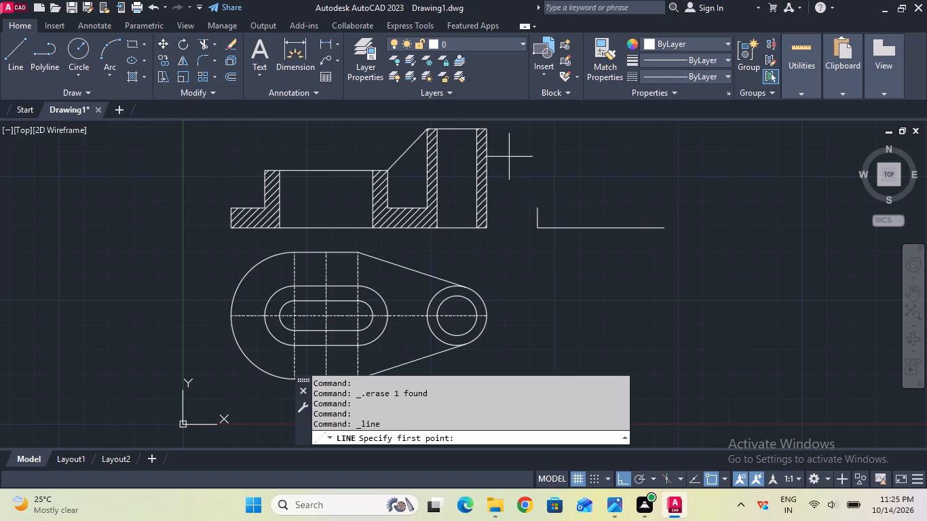
pyautogui.click(538, 207)
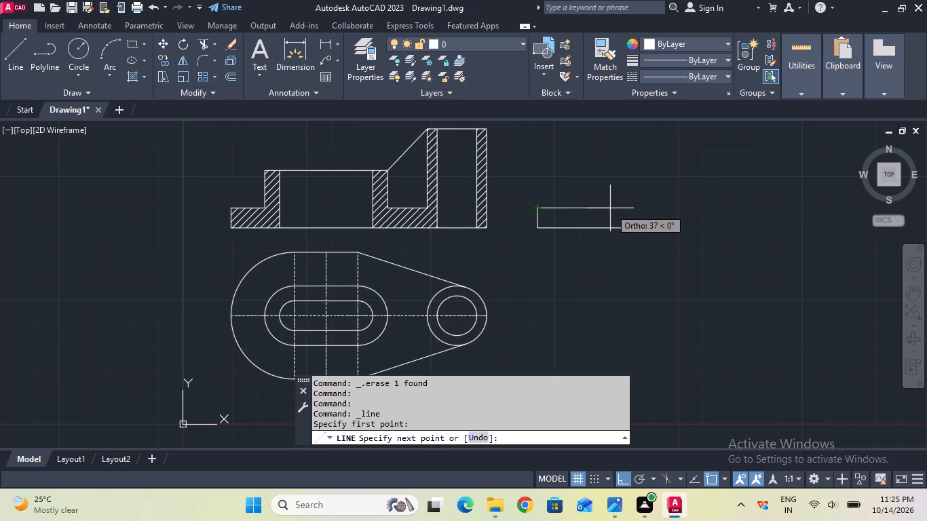
pyautogui.write('64')
pyautogui.press('Return')
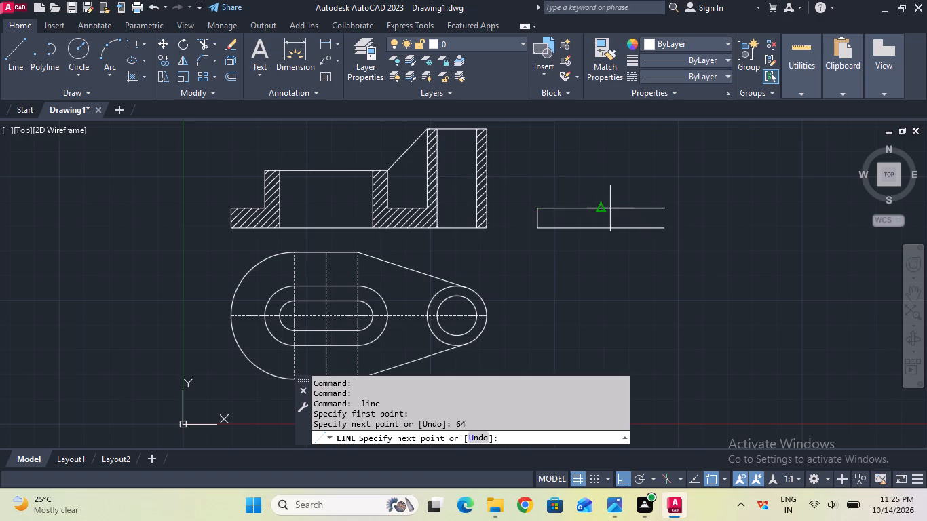
pyautogui.click(665, 234)
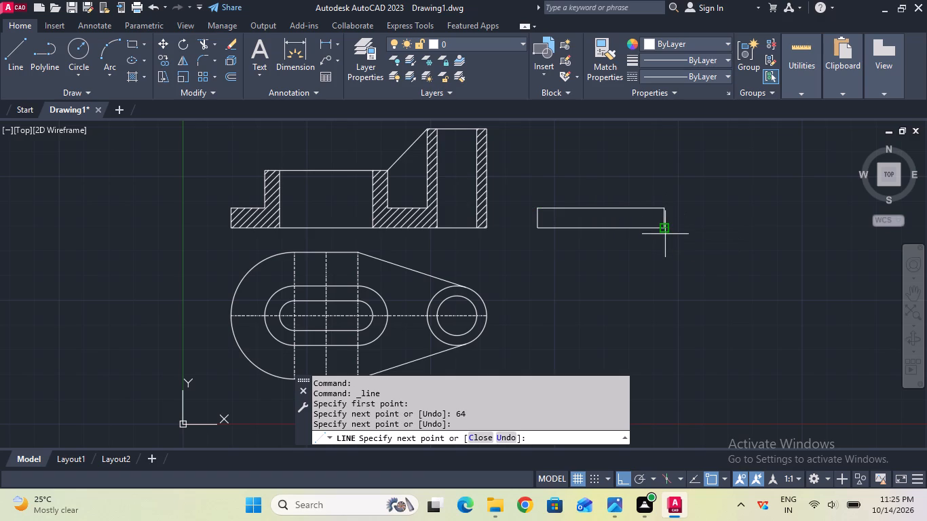
pyautogui.press('Escape')
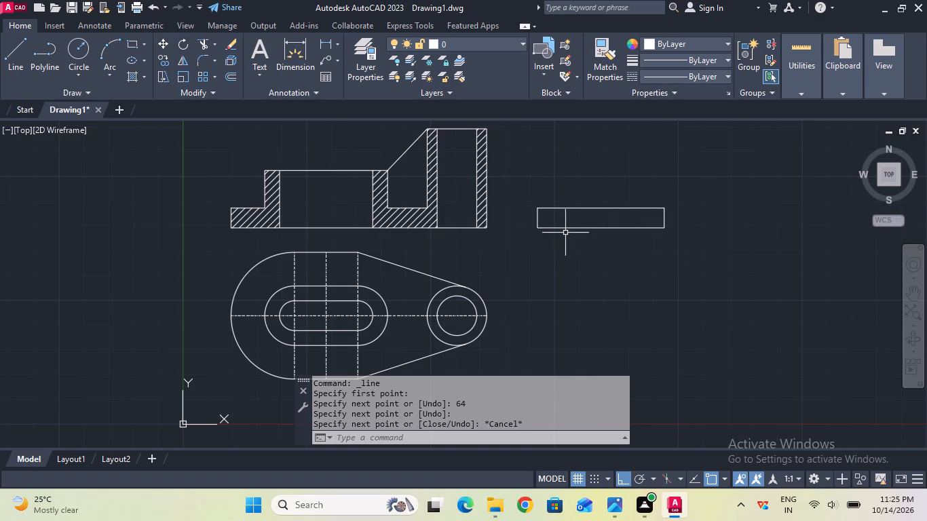
# Measure the vertical width of the outer slot outline in the top view with a linear dimension.
pyautogui.click(322, 40)
pyautogui.click(355, 286)
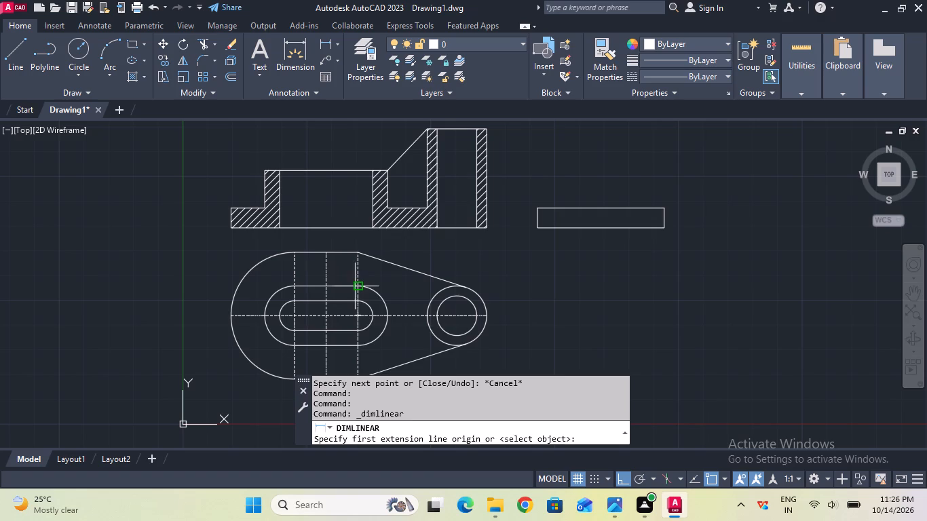
pyautogui.click(359, 347)
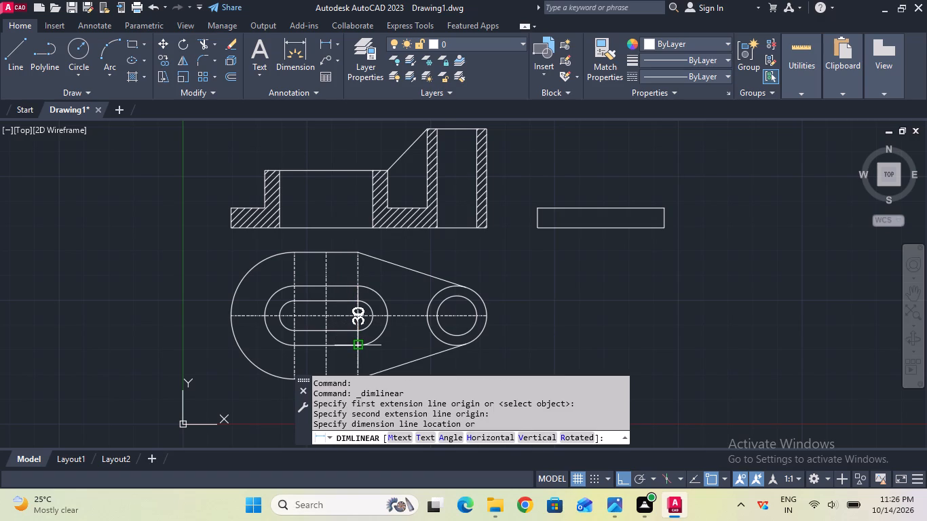
pyautogui.press('Escape')
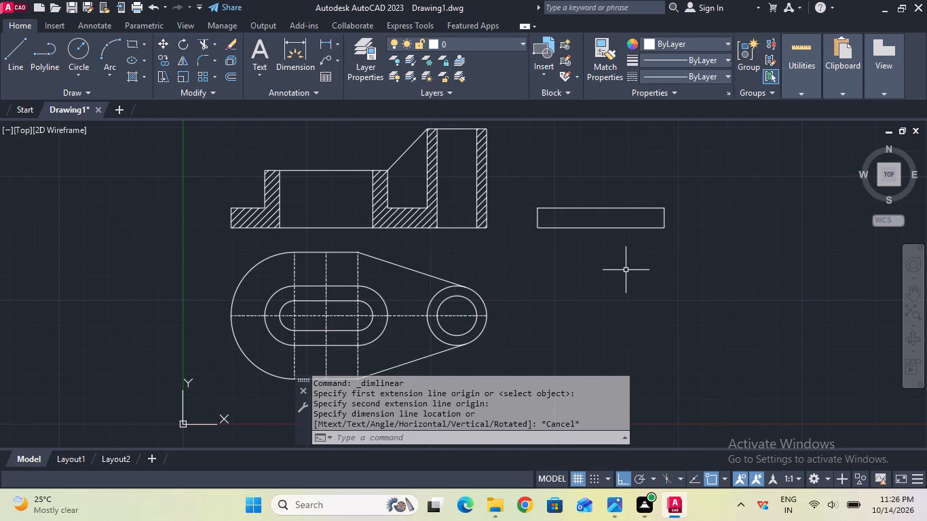
# Draw a 50 mm vertical centerline in CENTER linetype upward from the midpoint of the side view's base.
pyautogui.moveTo(626, 270); pyautogui.dragTo(606, 322, button='middle')
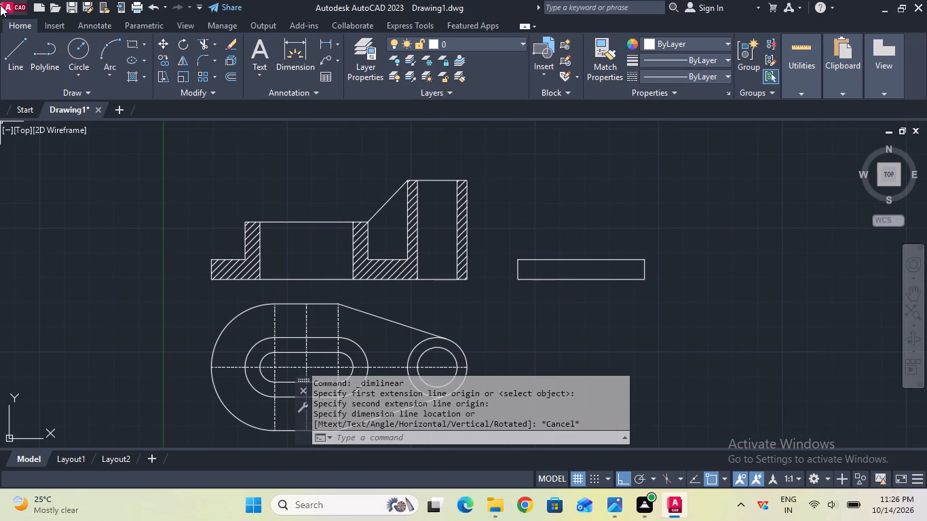
pyautogui.click(670, 79)
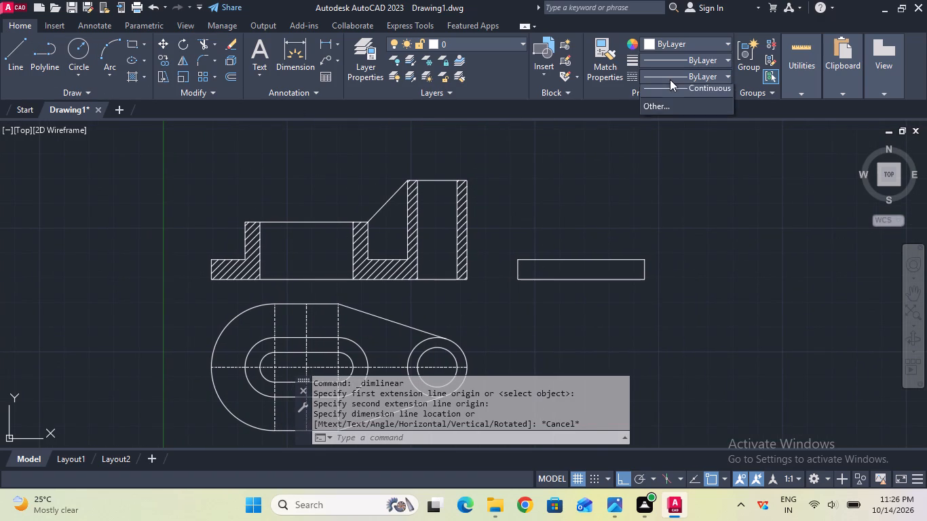
pyautogui.click(671, 126)
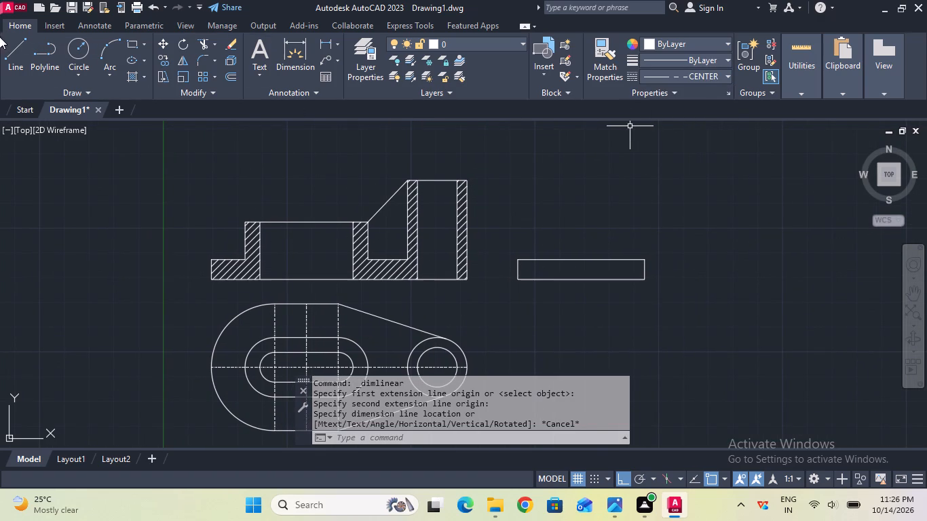
pyautogui.click(10, 51)
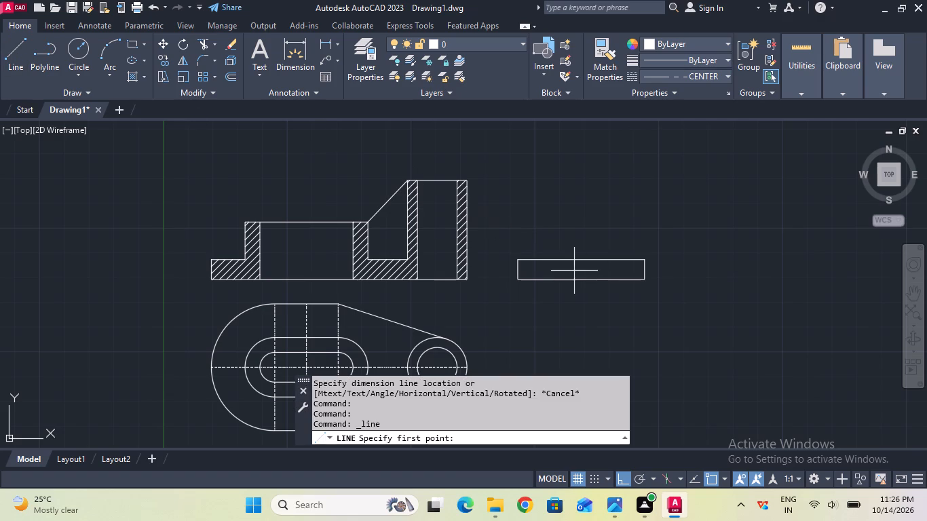
pyautogui.click(585, 284)
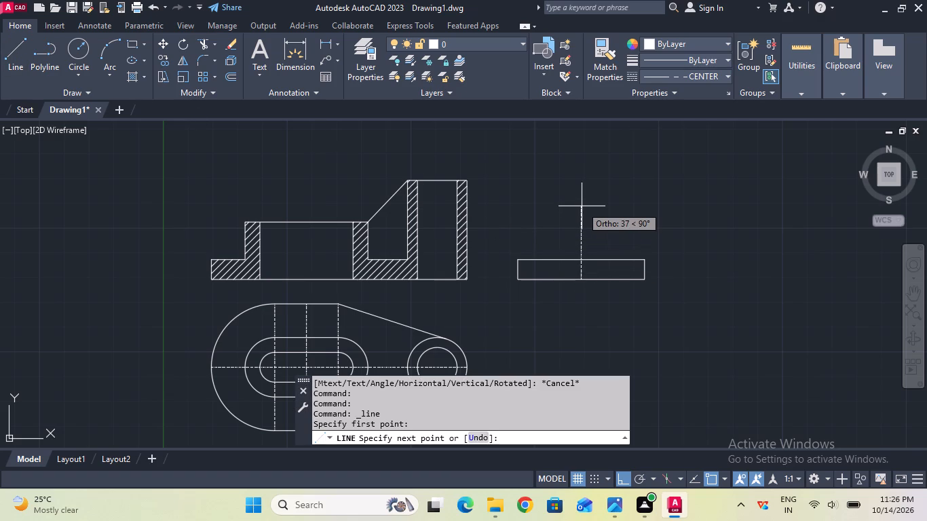
pyautogui.write('50')
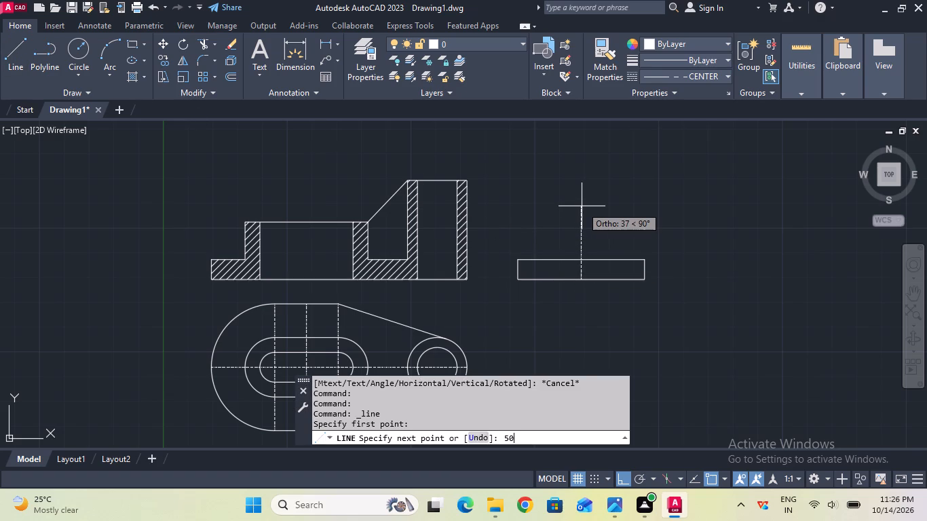
pyautogui.press('Return')
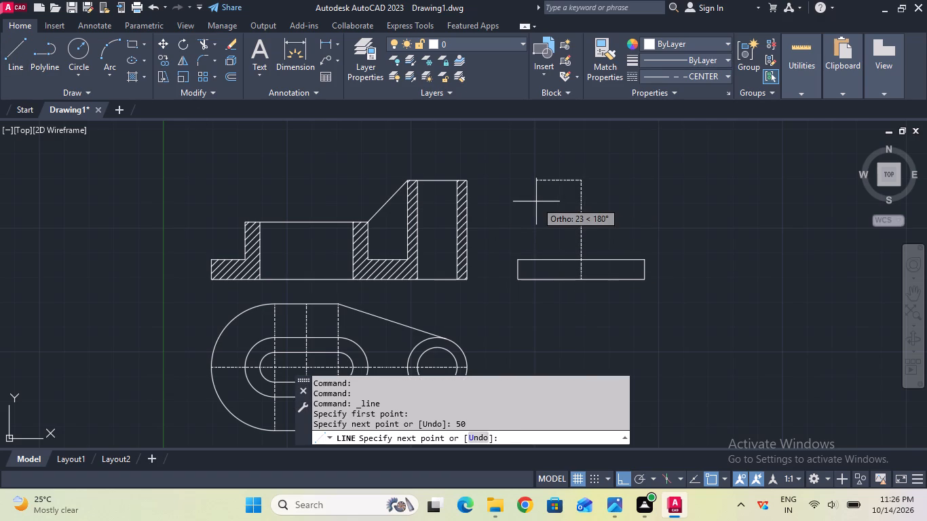
pyautogui.press('Escape')
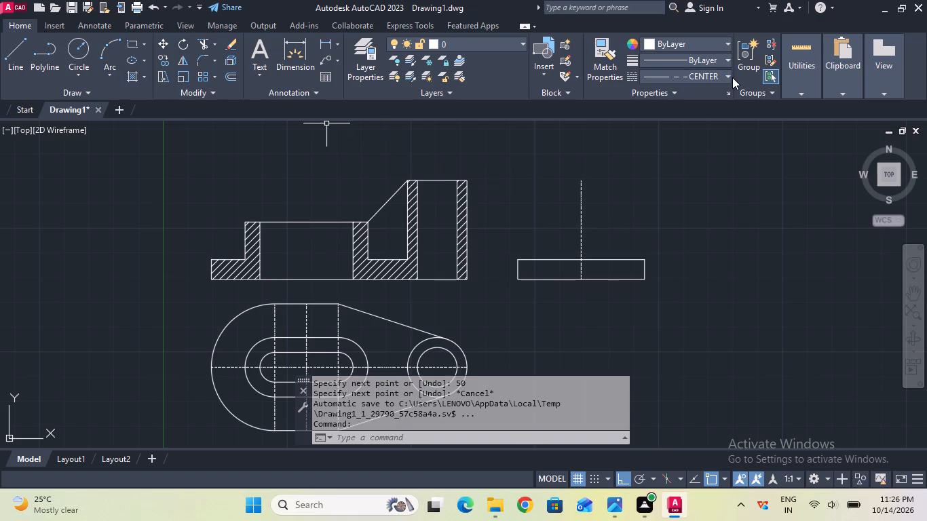
# Set the current linetype back to ByLayer.
pyautogui.click(709, 78)
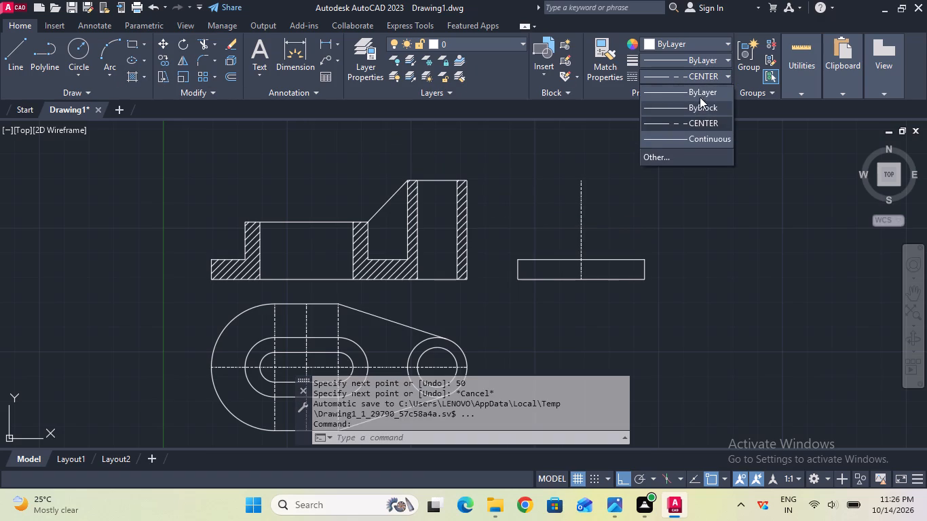
pyautogui.click(699, 93)
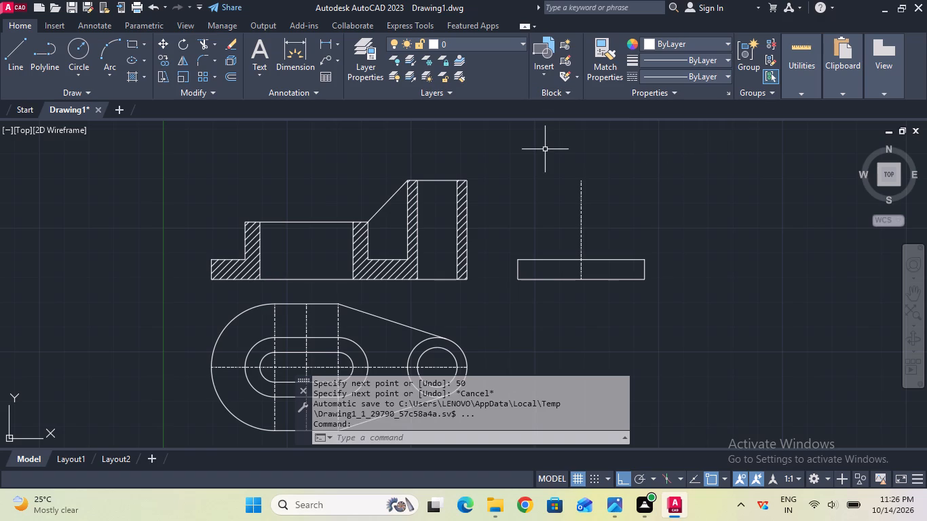
# Measure the vertical width of the outer slot outline in the top view with a linear dimension.
pyautogui.moveTo(557, 137); pyautogui.dragTo(588, 66, button='middle')
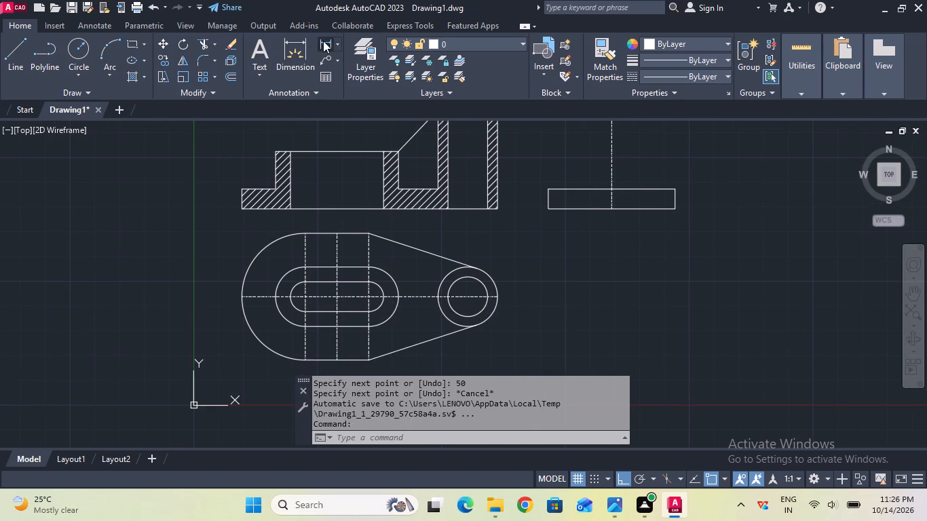
pyautogui.click(323, 41)
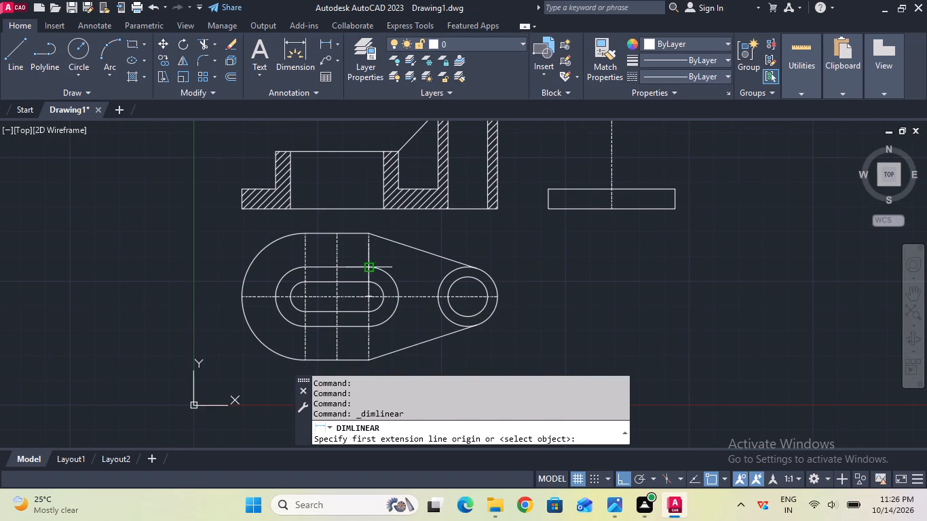
pyautogui.click(371, 270)
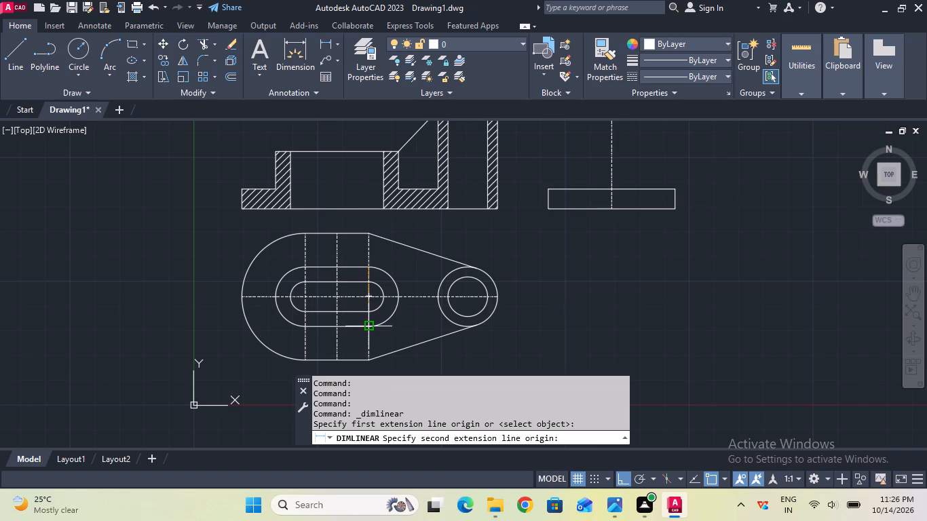
pyautogui.click(364, 329)
pyautogui.press('Escape')
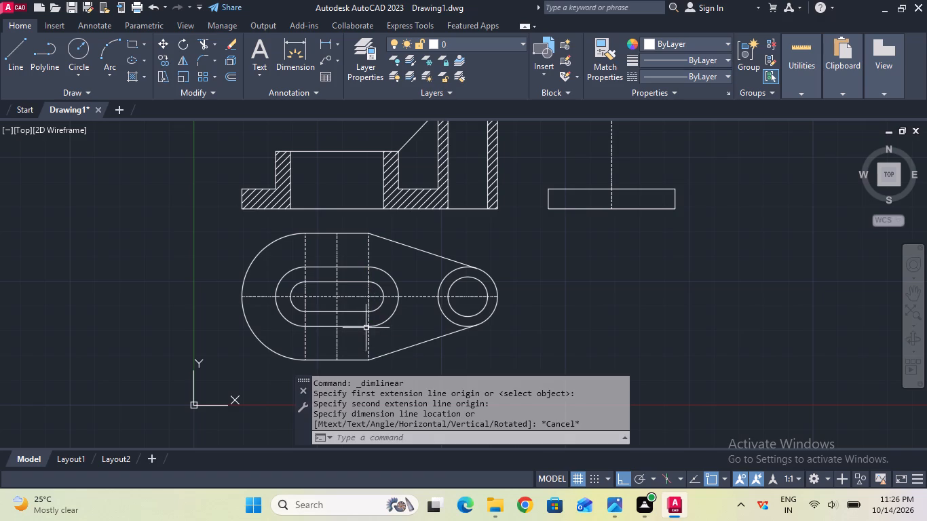
# Draw a 15 mm line leftward from the top of the side view's centerline and continue it down to the base's top edge.
pyautogui.moveTo(573, 244); pyautogui.dragTo(565, 329, button='middle')
pyautogui.click(12, 50)
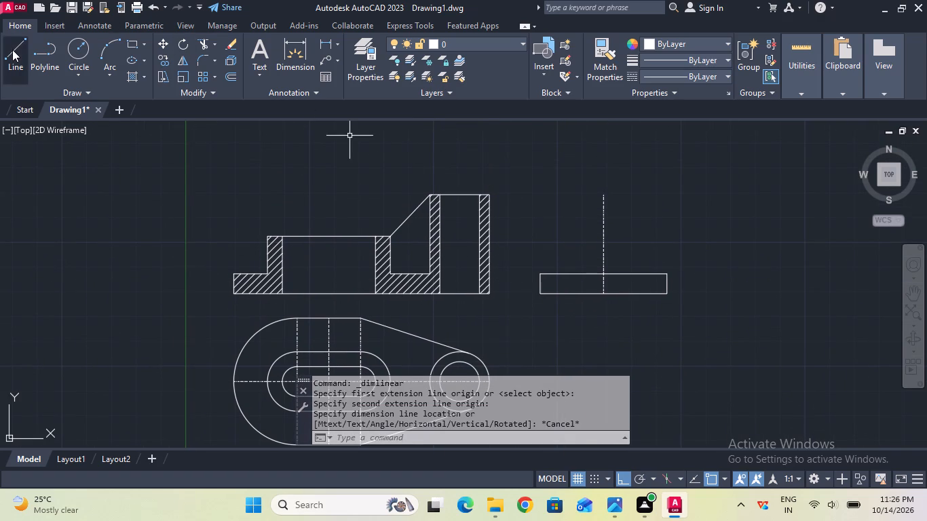
pyautogui.click(599, 195)
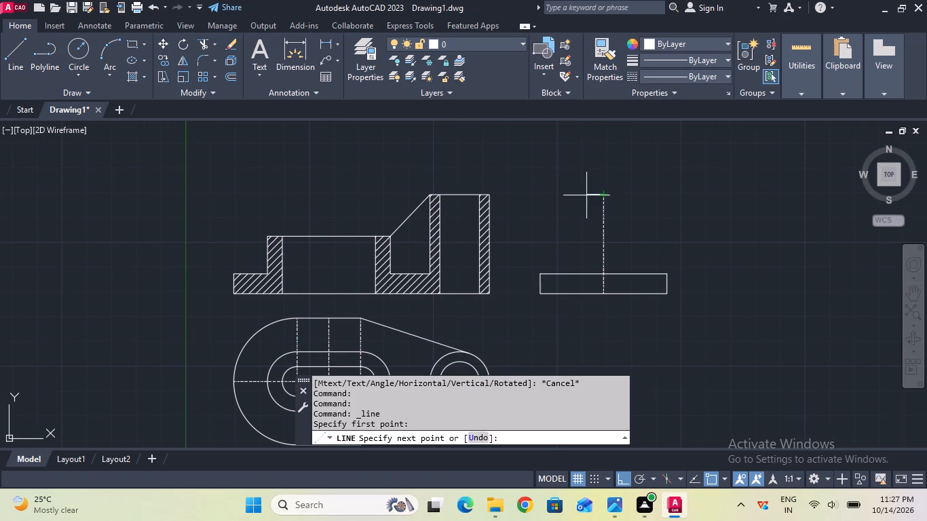
pyautogui.write('15')
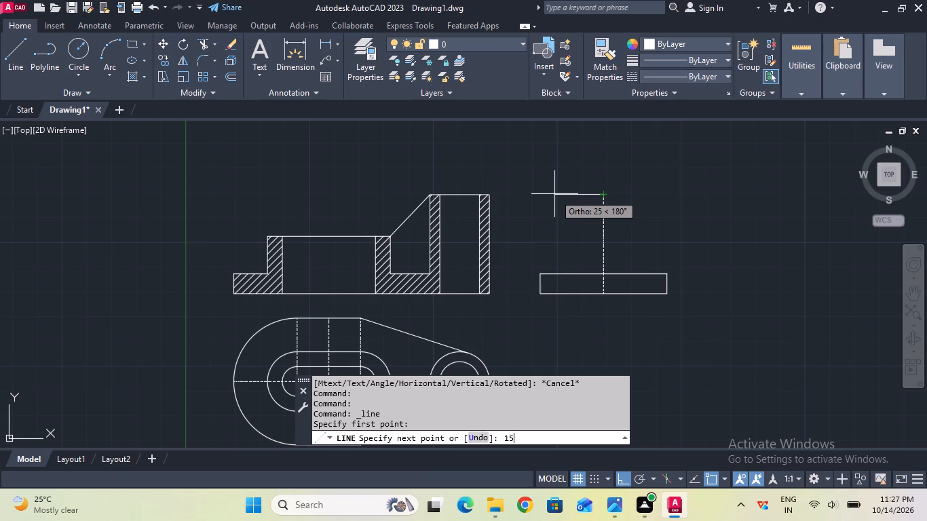
pyautogui.press('Return')
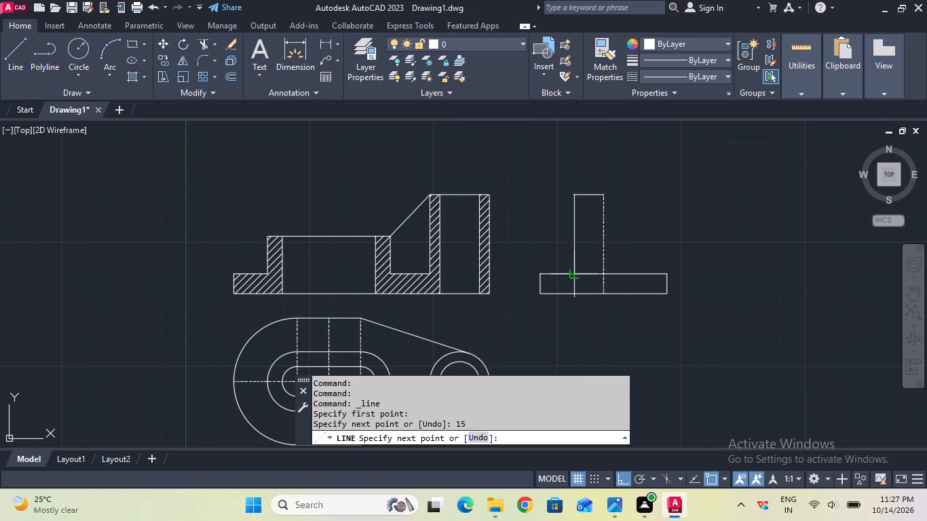
pyautogui.click(578, 275)
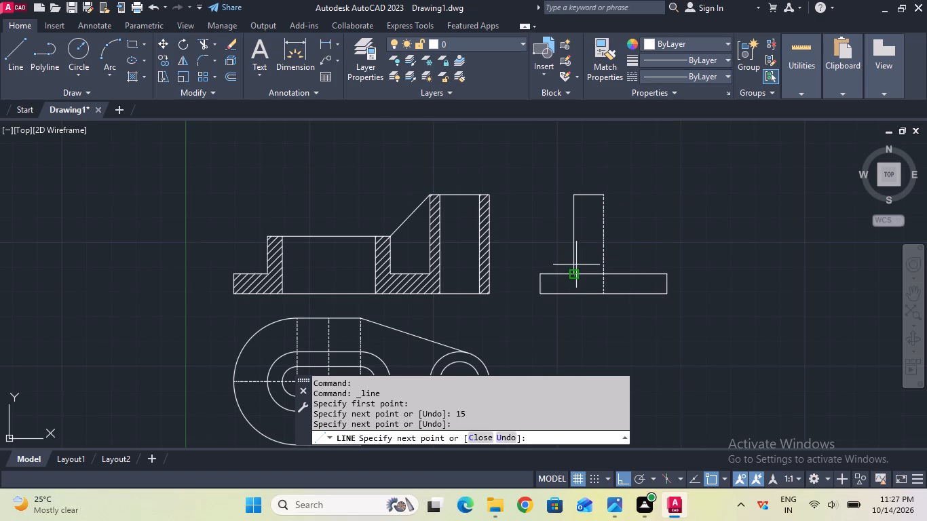
pyautogui.press('Escape')
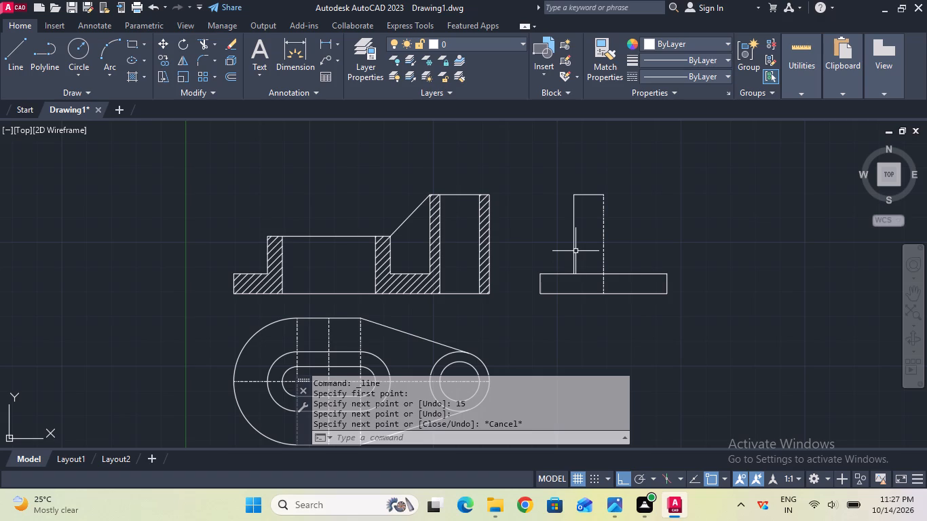
pyautogui.press('Escape')
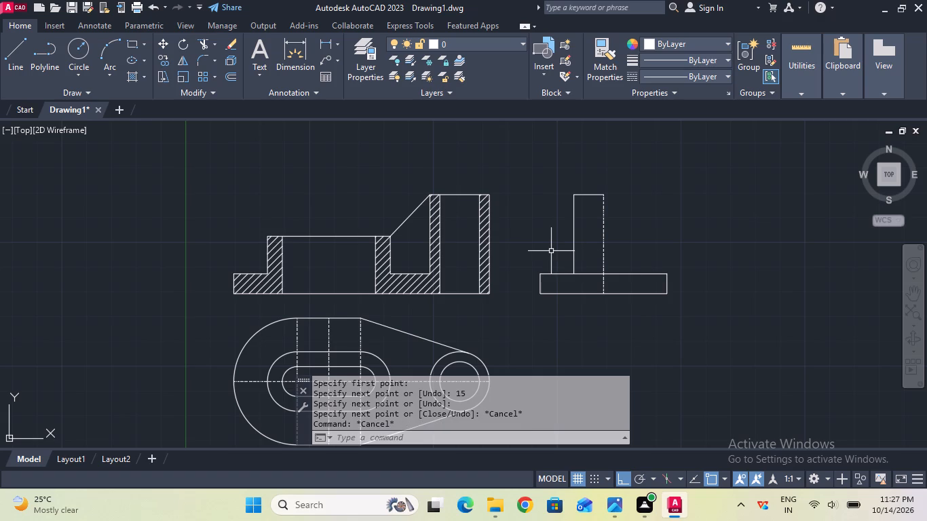
# Draw a 15 mm line rightward from the top of the side view's centerline and continue it down to the base's top edge.
pyautogui.click(15, 47)
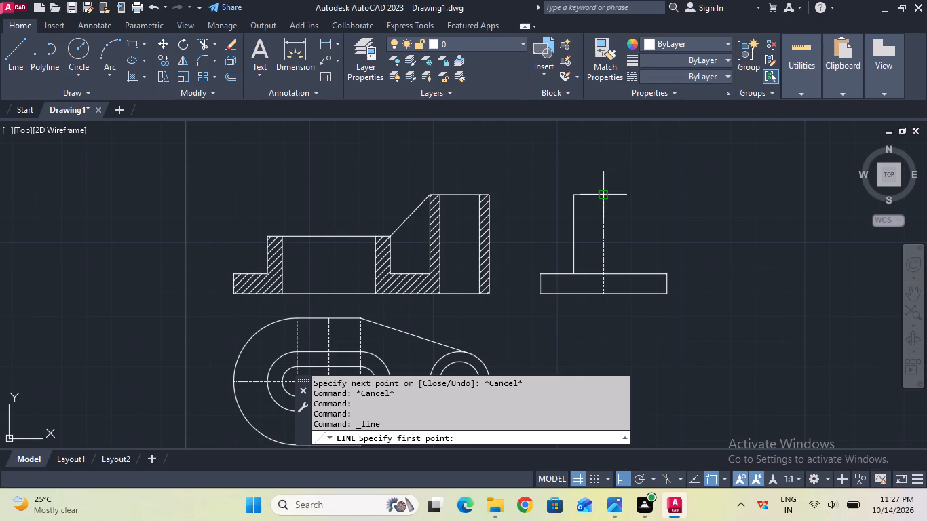
pyautogui.click(602, 191)
pyautogui.write('15')
pyautogui.press('Return')
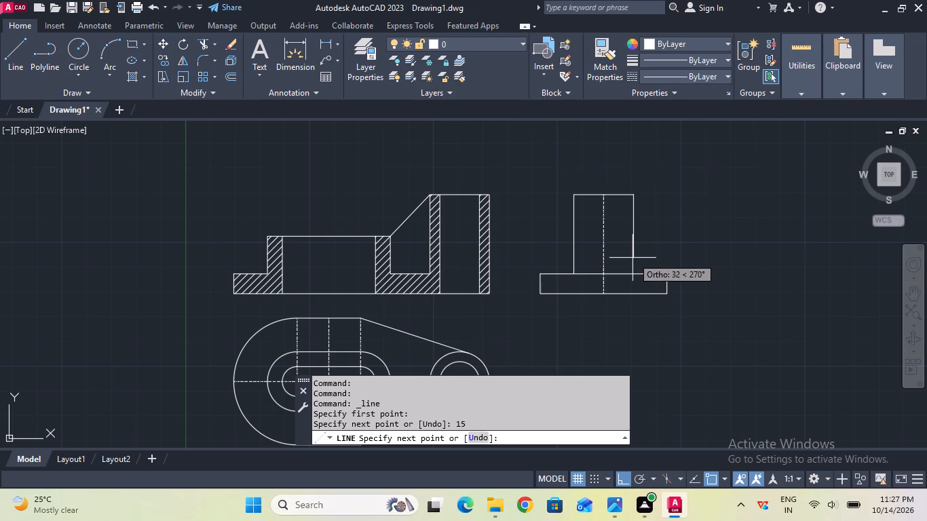
pyautogui.click(632, 273)
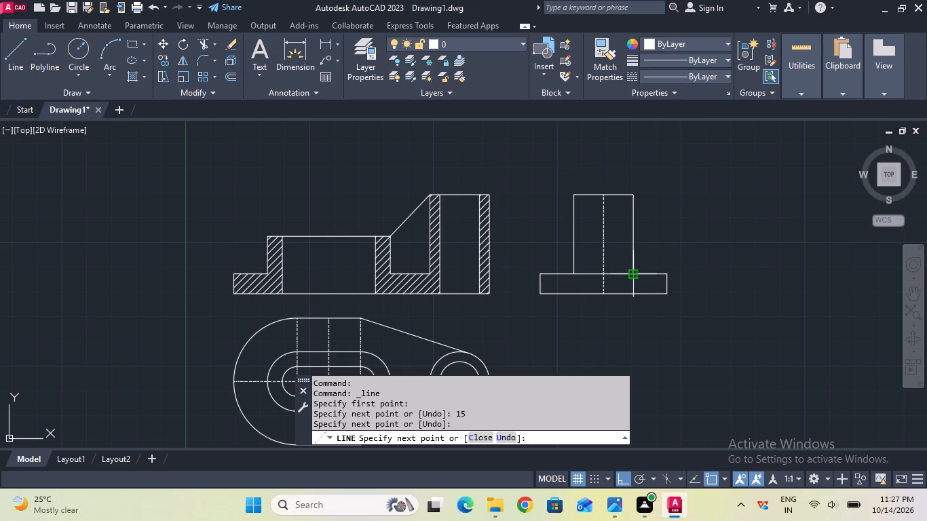
pyautogui.press('Escape')
# Trim the base's top edge between the two upright sides in the side view, on both halves of the centerline.
pyautogui.scroll(1, 639, 253)
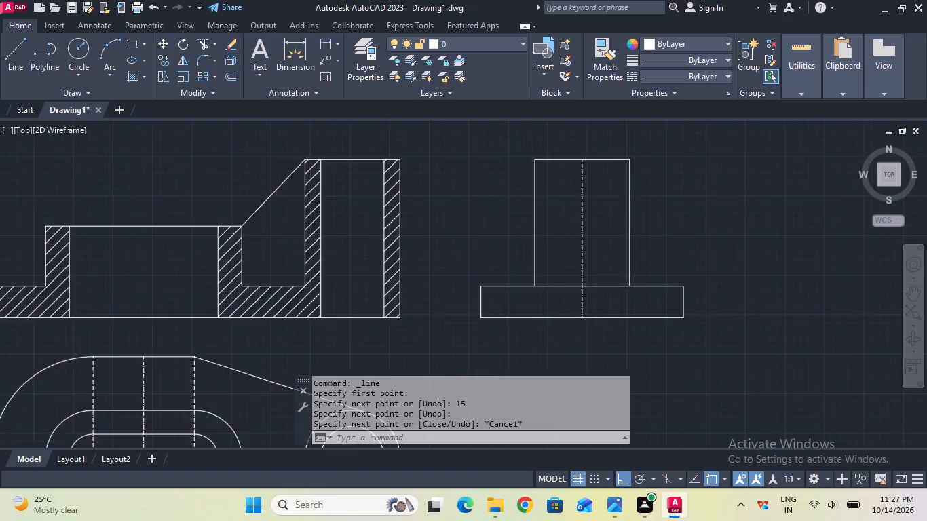
pyautogui.scroll(1, 639, 253)
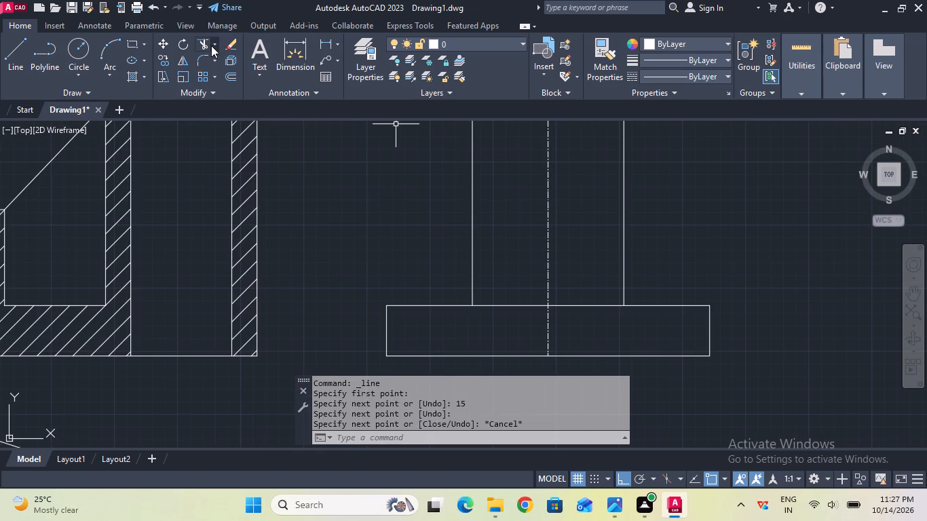
pyautogui.click(207, 45)
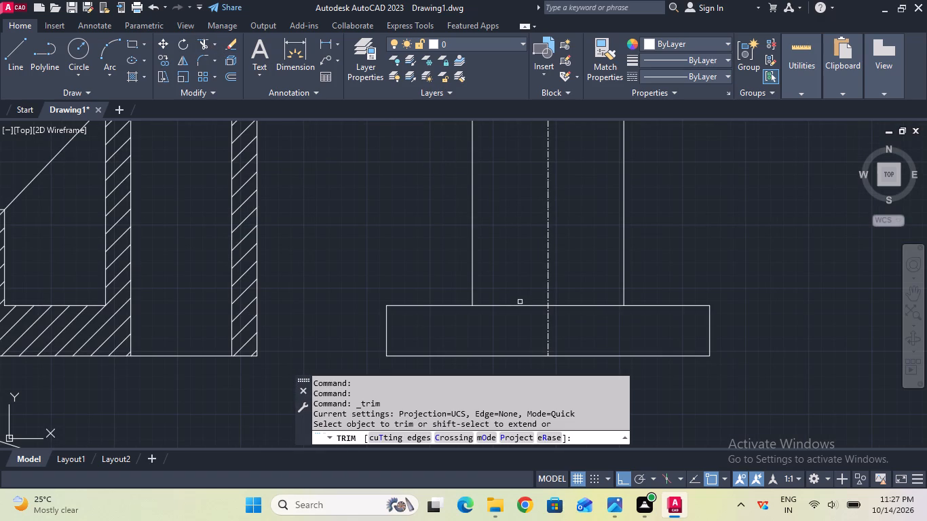
pyautogui.moveTo(520, 302); pyautogui.dragTo(522, 313)
pyautogui.click(529, 313)
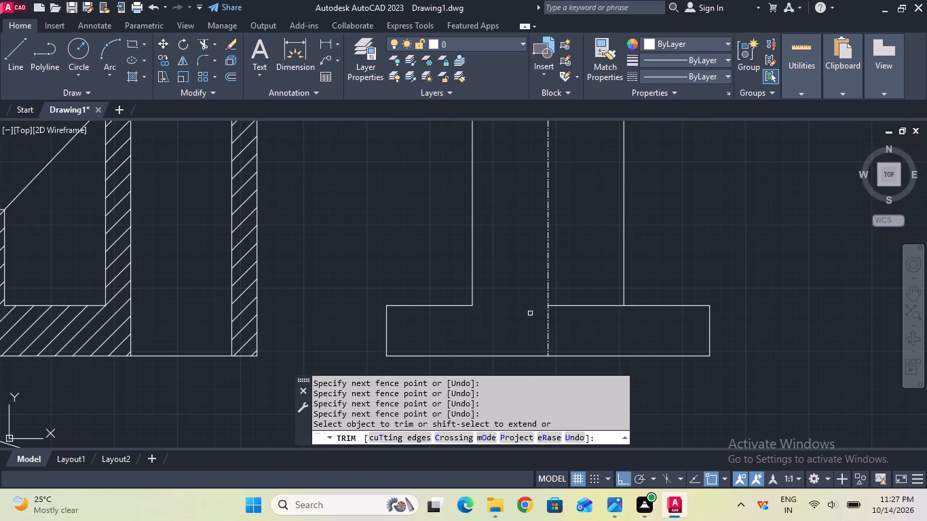
pyautogui.moveTo(559, 317); pyautogui.dragTo(573, 297)
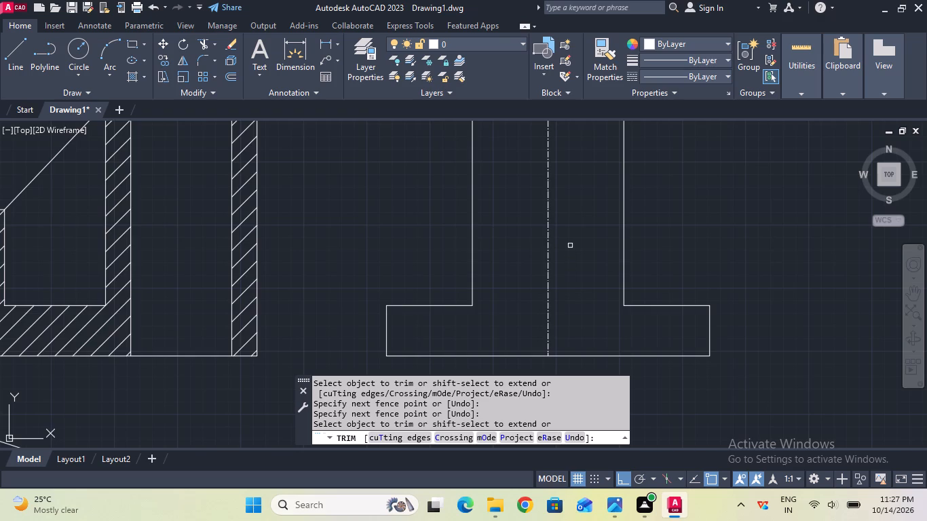
pyautogui.scroll(-2, 570, 245)
pyautogui.press('Escape')
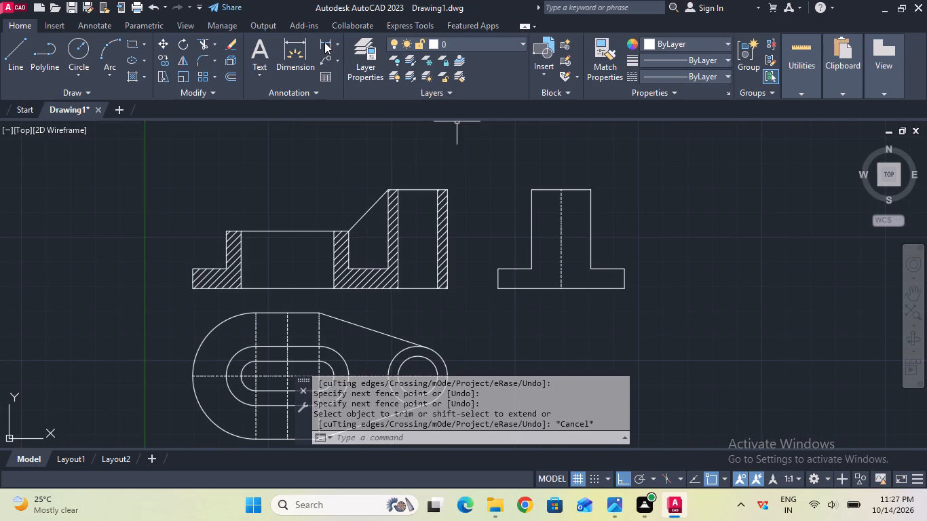
# Draw a horizontal line in CENTER linetype between the lower ends of the upright's two sides in the side view.
pyautogui.click(700, 79)
pyautogui.click(704, 122)
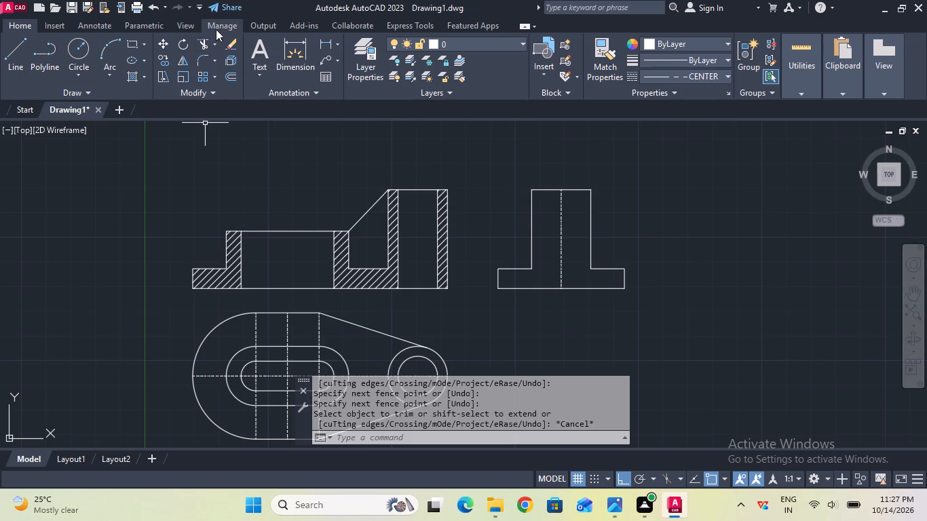
pyautogui.click(12, 49)
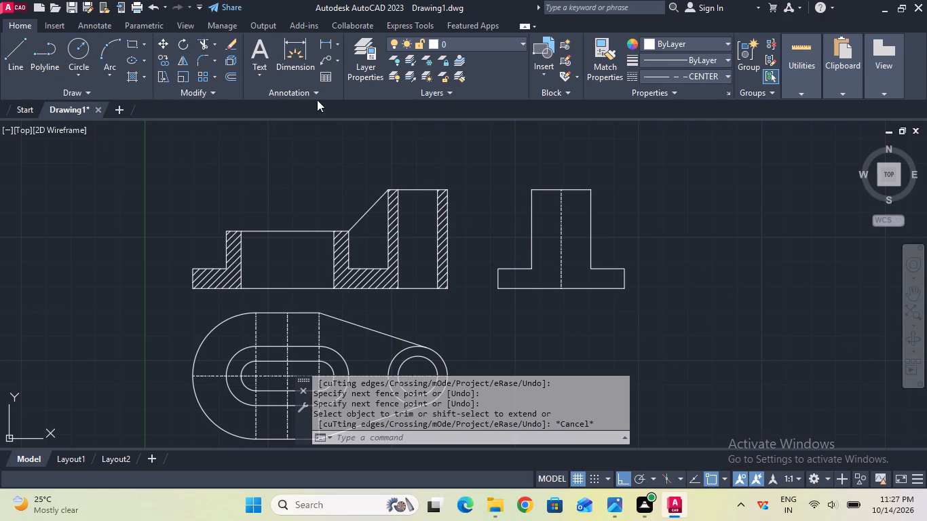
pyautogui.click(531, 263)
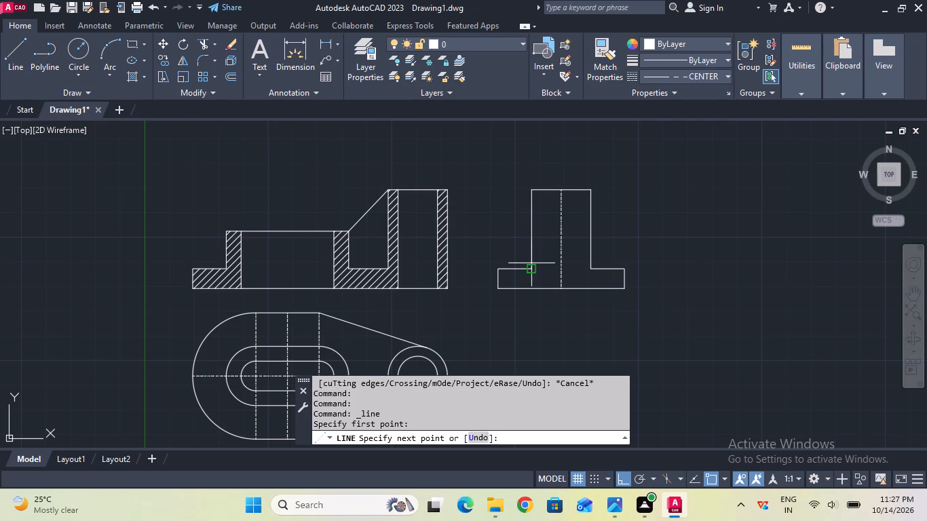
pyautogui.click(590, 265)
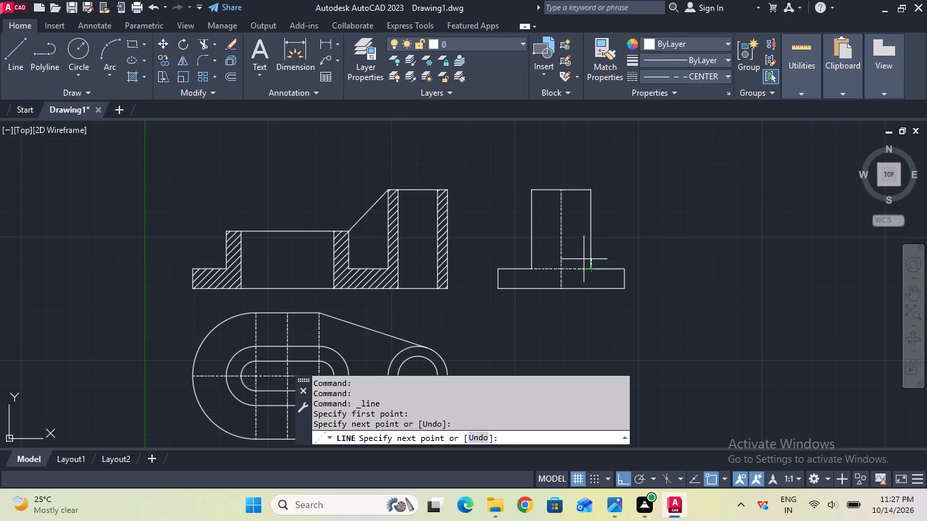
pyautogui.press('Escape')
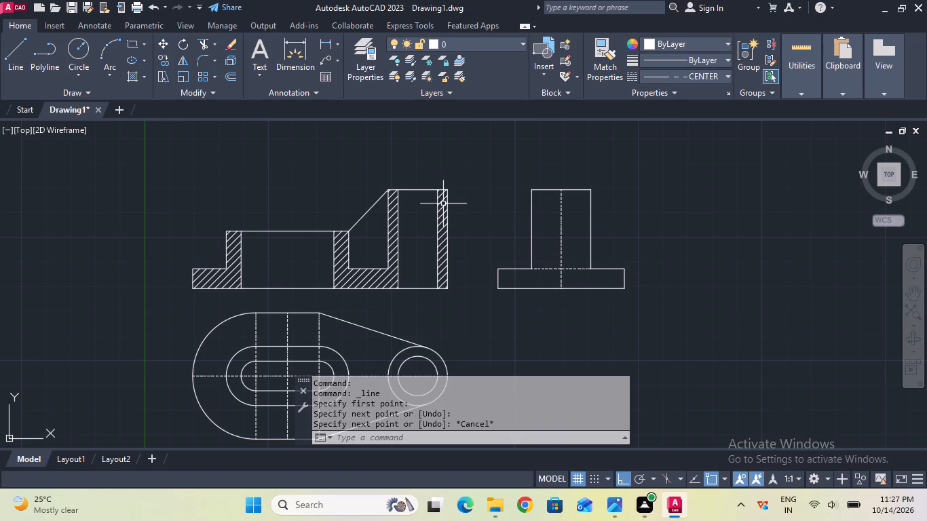
# Draw a CENTER linetype projection line from the foot of the front view's sloped edge across to the side view upright's right edge.
pyautogui.click(26, 66)
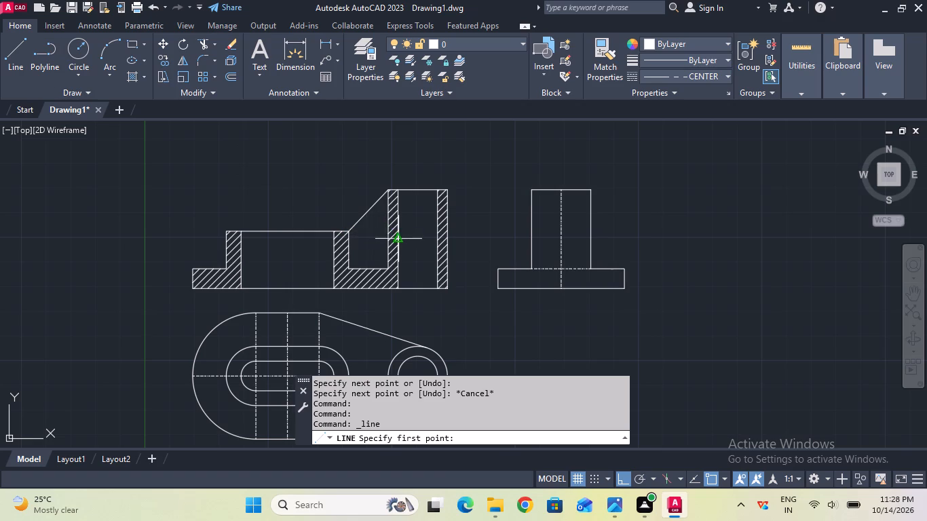
pyautogui.click(349, 236)
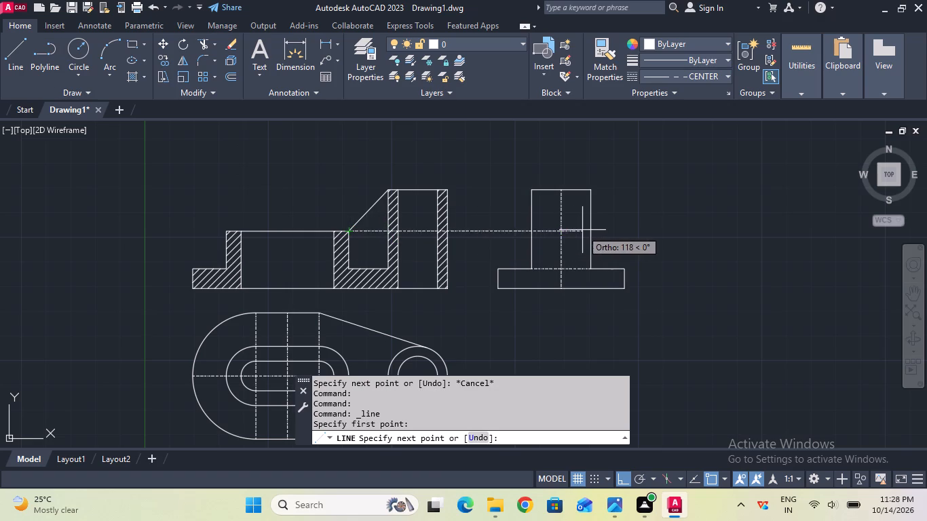
pyautogui.click(588, 230)
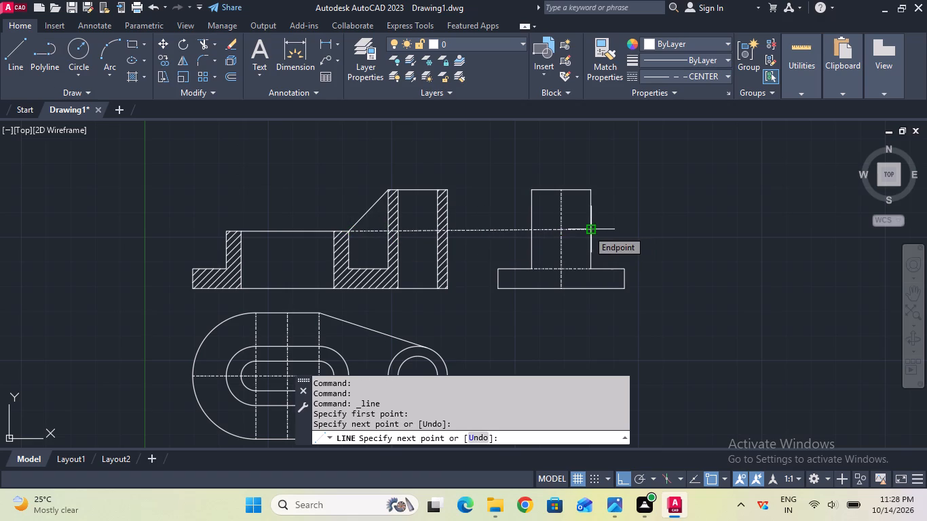
pyautogui.press('Escape')
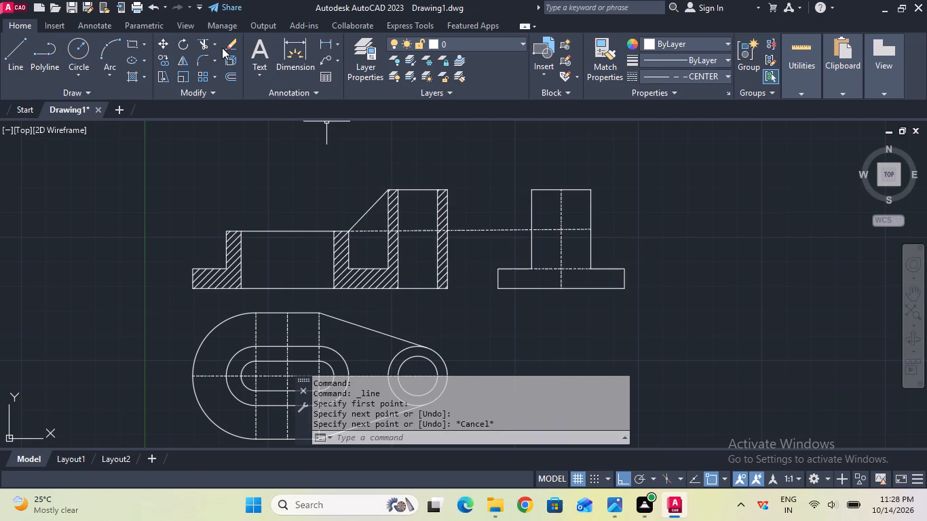
# Trim the projection line between the two views and erase its leftover piece across the front view.
pyautogui.click(202, 47)
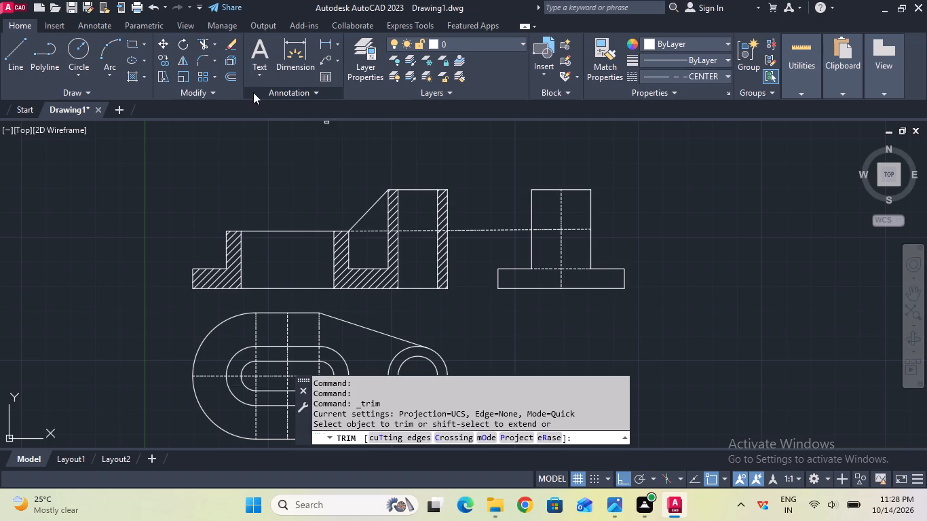
pyautogui.moveTo(482, 161); pyautogui.dragTo(493, 277)
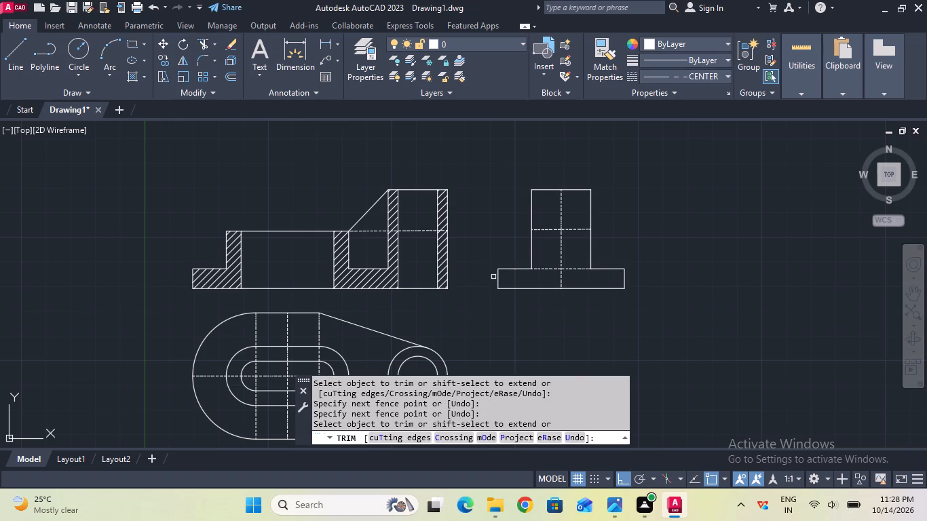
pyautogui.press('Escape')
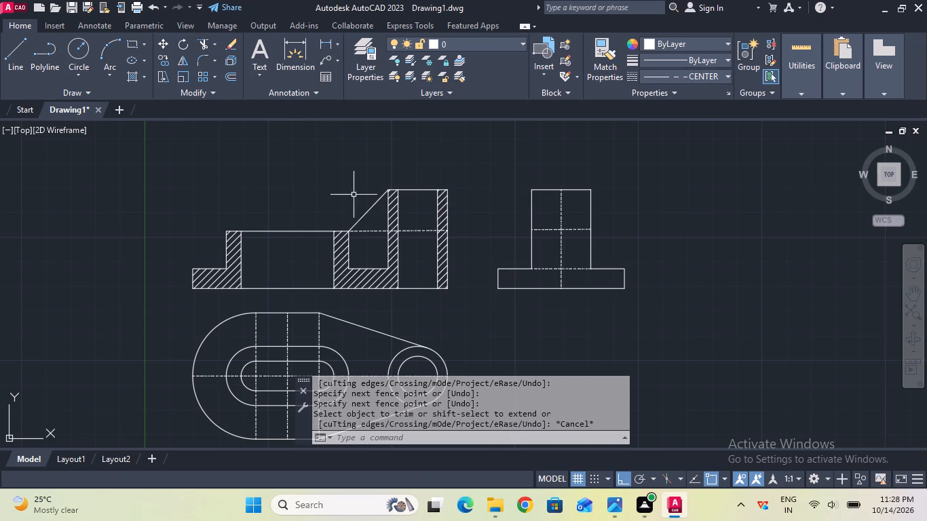
pyautogui.click(235, 45)
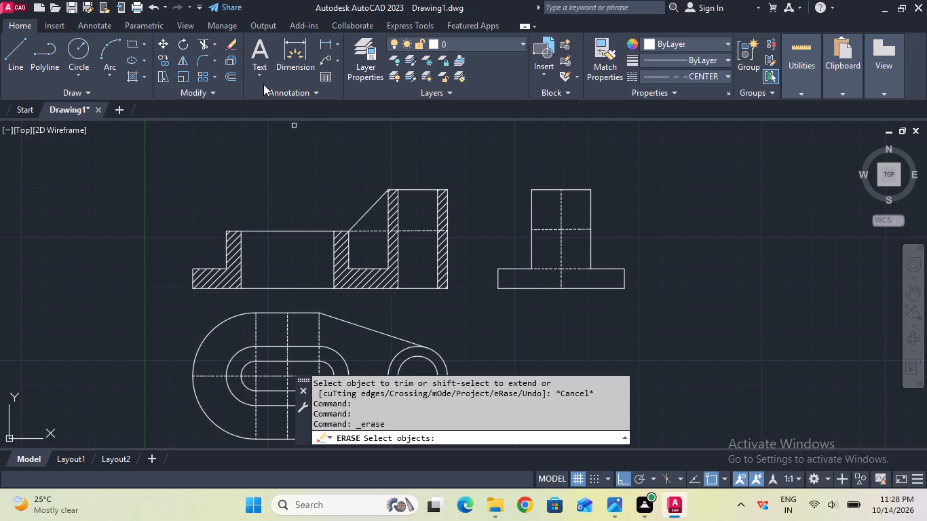
pyautogui.click(373, 229)
pyautogui.press('Return')
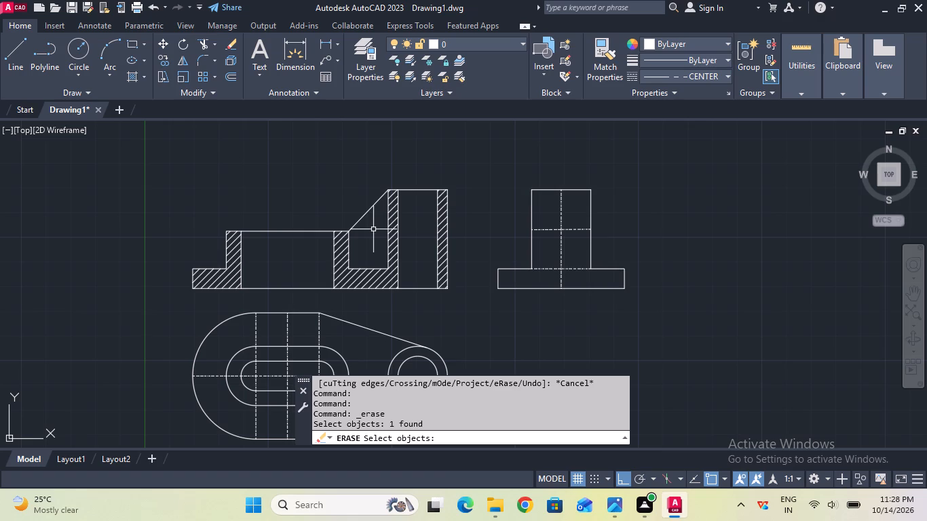
# Join the line work of the front, top and side views by applying Join to everything drawn.
pyautogui.scroll(-2, 358, 236)
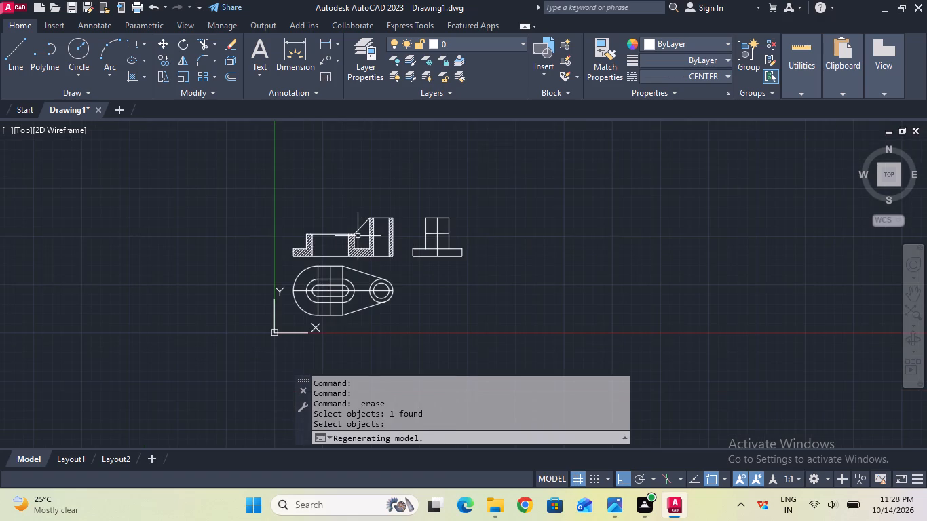
pyautogui.scroll(1, 354, 228)
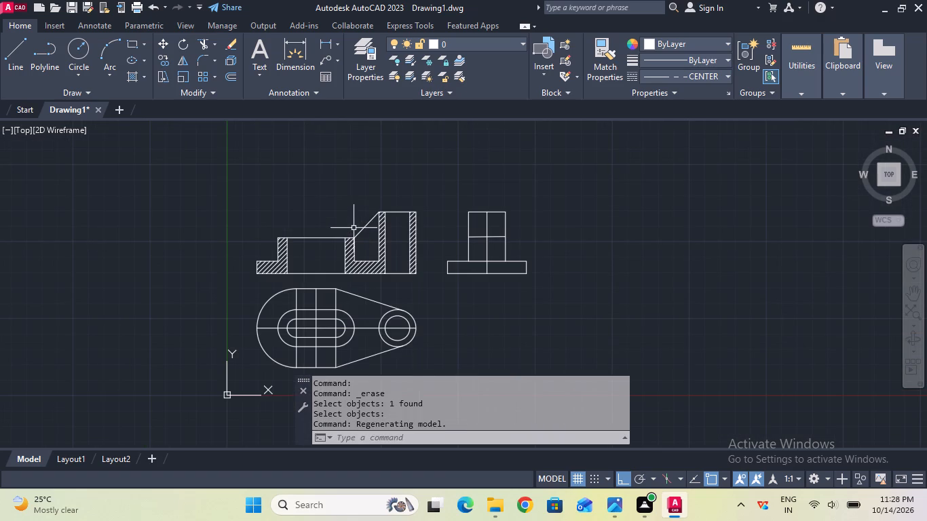
pyautogui.moveTo(352, 211); pyautogui.dragTo(412, 166, button='middle')
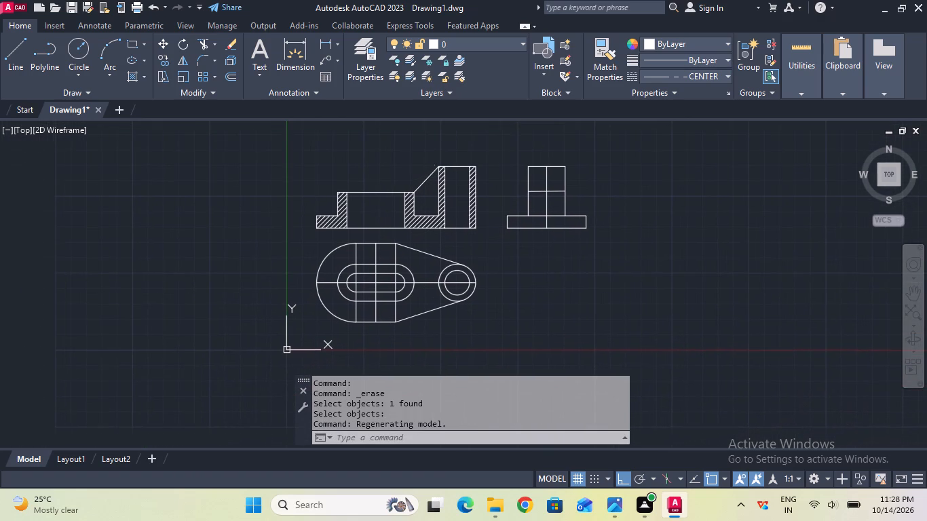
pyautogui.click(301, 134)
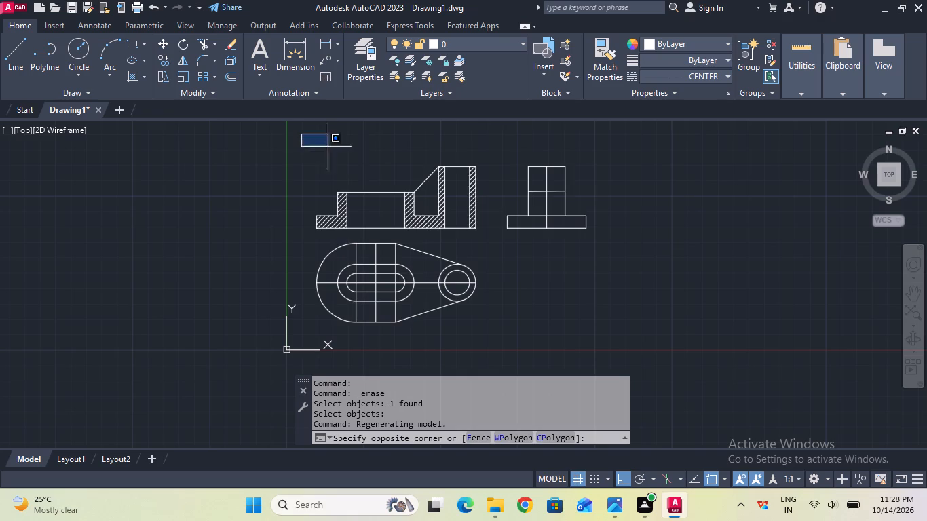
pyautogui.click(597, 334)
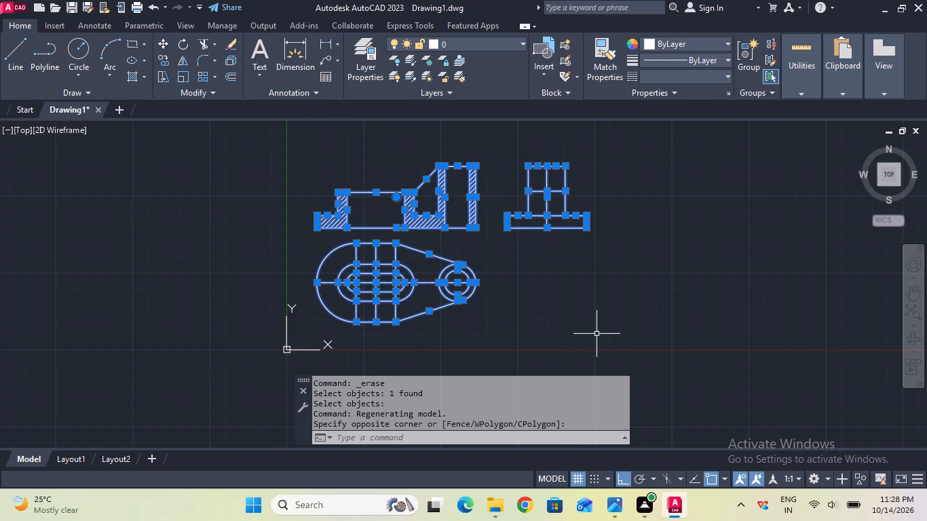
pyautogui.write('joi')
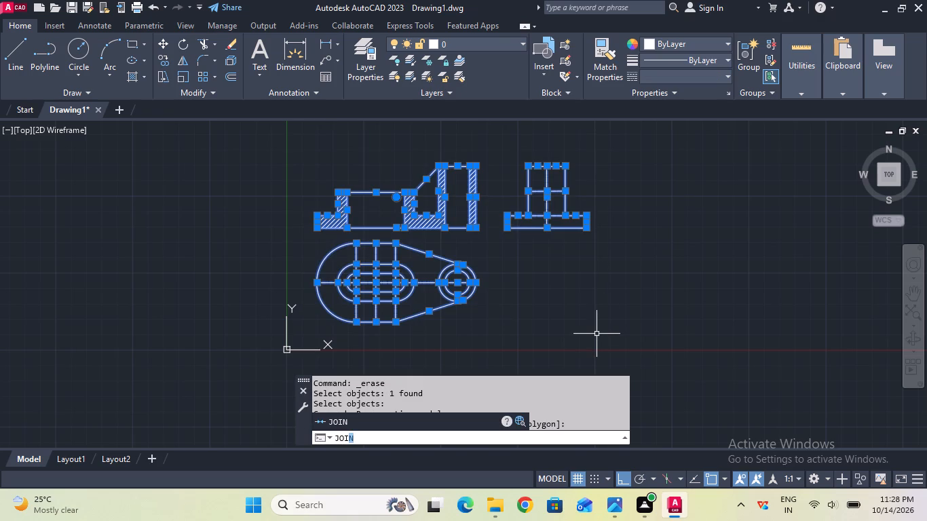
pyautogui.click(392, 426)
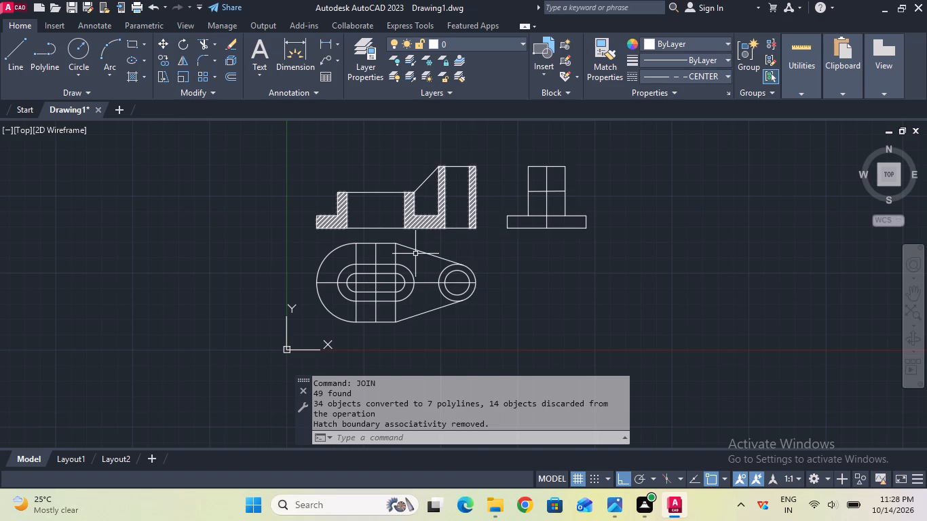
# Add a vertical linear dimension for the overall height beside the tall boss's outer edge in the front view.
pyautogui.scroll(1, 415, 254)
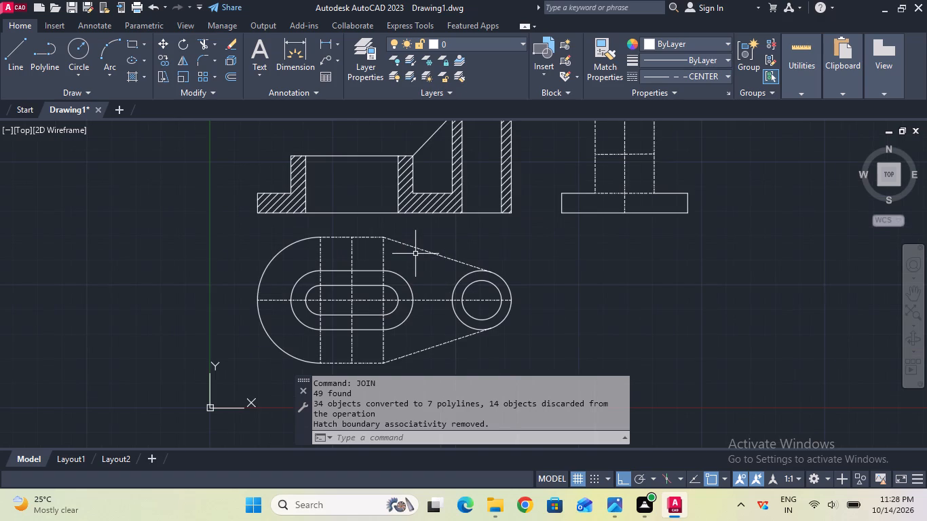
pyautogui.click(330, 45)
pyautogui.moveTo(485, 155); pyautogui.dragTo(480, 237, button='middle')
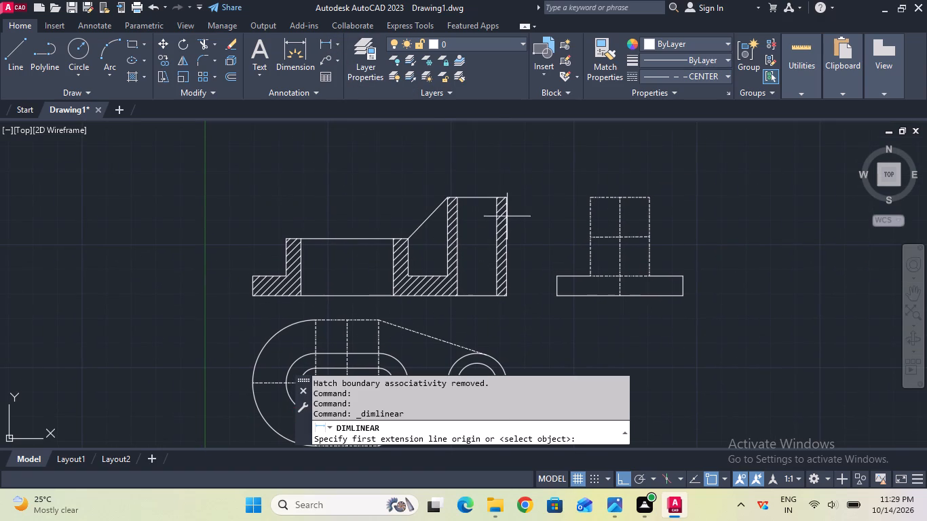
pyautogui.click(508, 199)
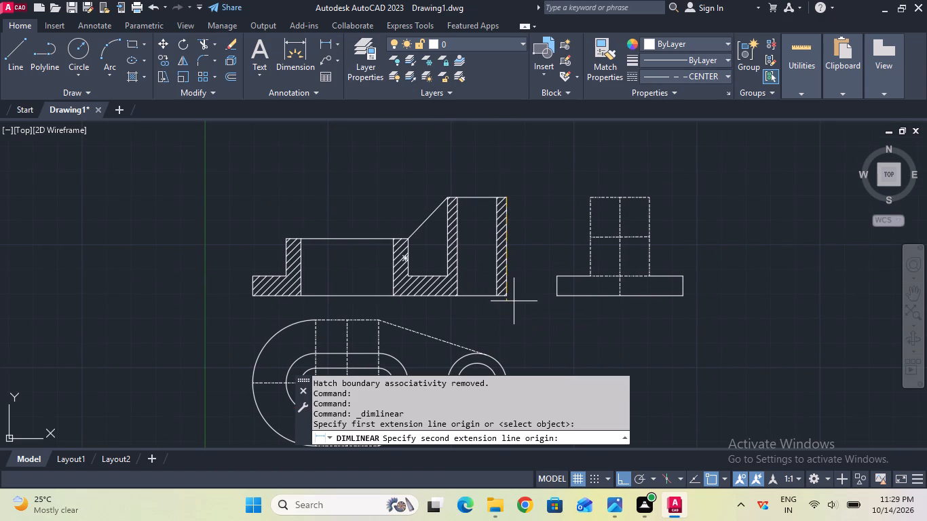
pyautogui.click(509, 294)
pyautogui.click(524, 292)
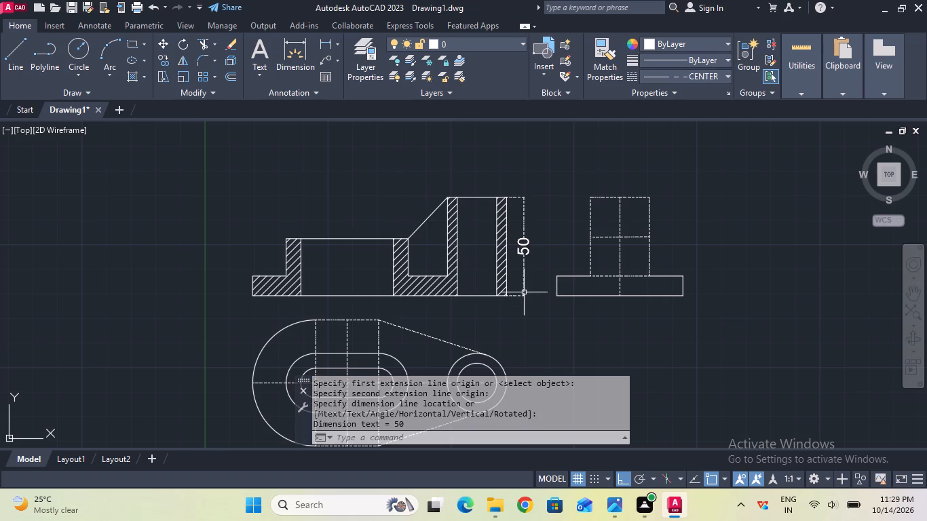
# Add vertical linear dimensions for the base thickness and the slotted boss's height above the base, beside the front view's left end.
pyautogui.click(320, 46)
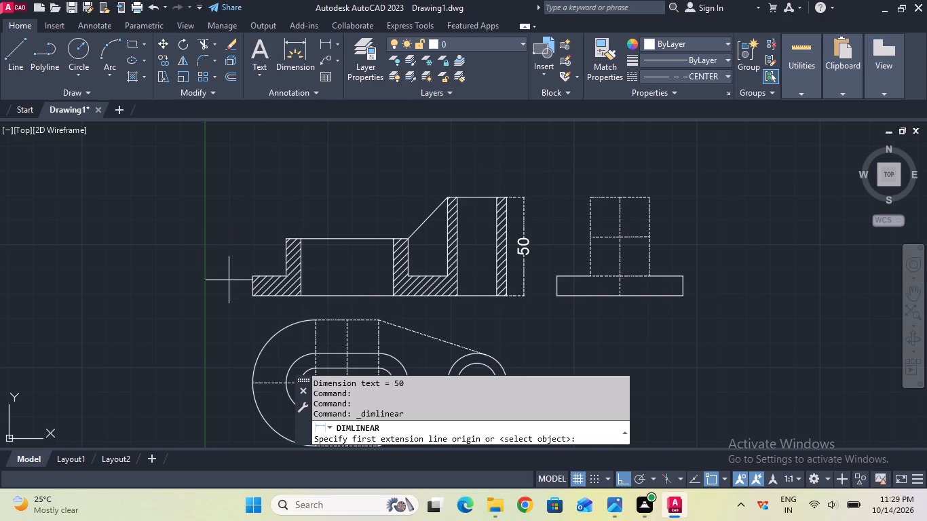
pyautogui.click(257, 274)
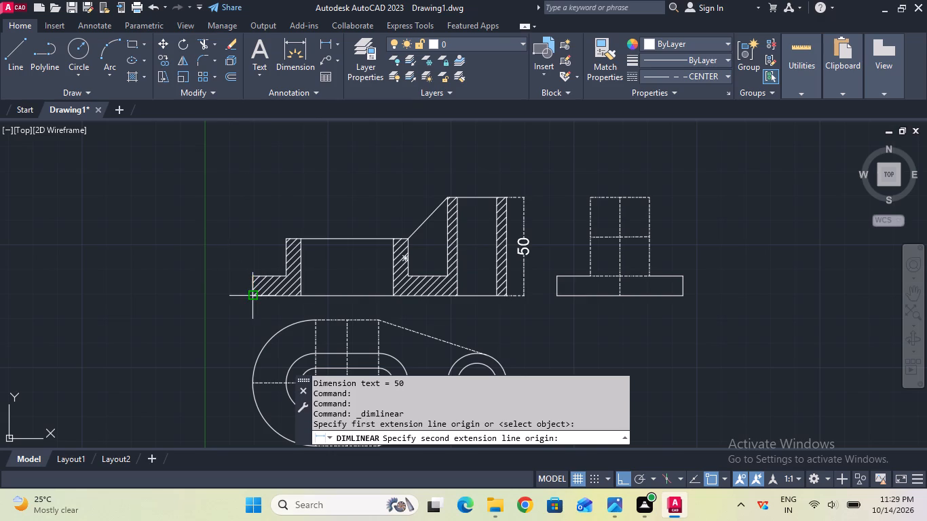
pyautogui.click(255, 293)
pyautogui.click(236, 294)
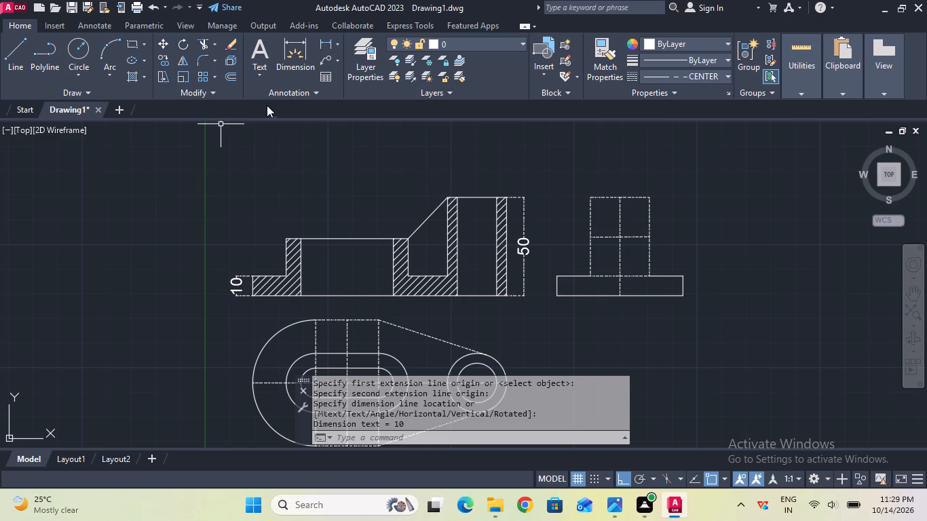
pyautogui.click(321, 46)
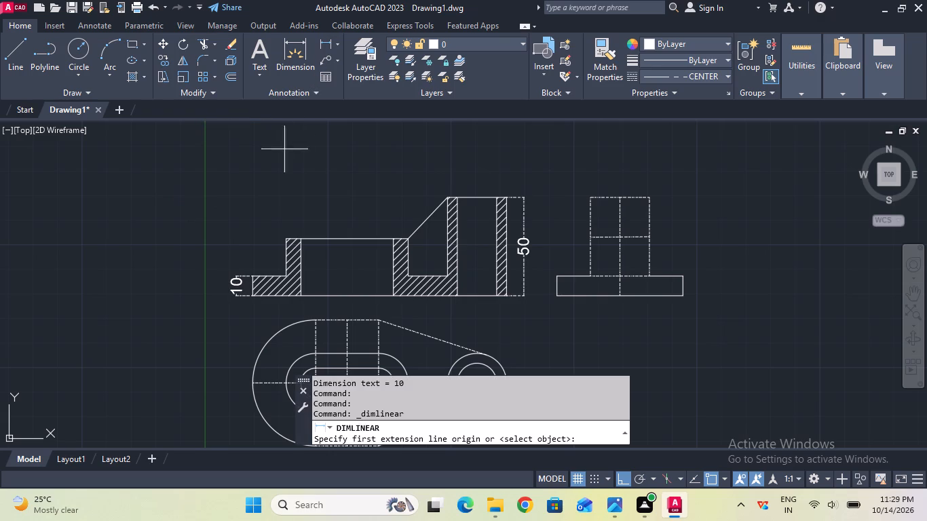
pyautogui.click(284, 238)
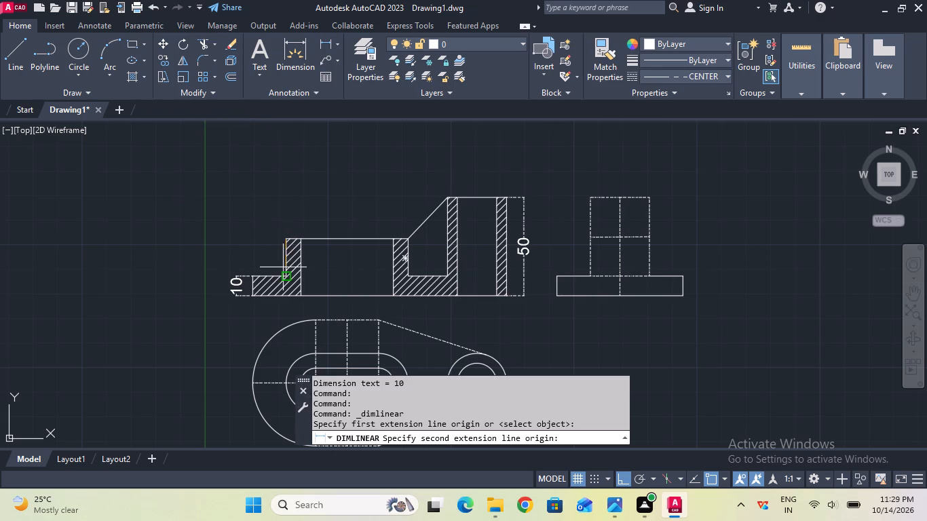
pyautogui.click(283, 273)
pyautogui.click(230, 267)
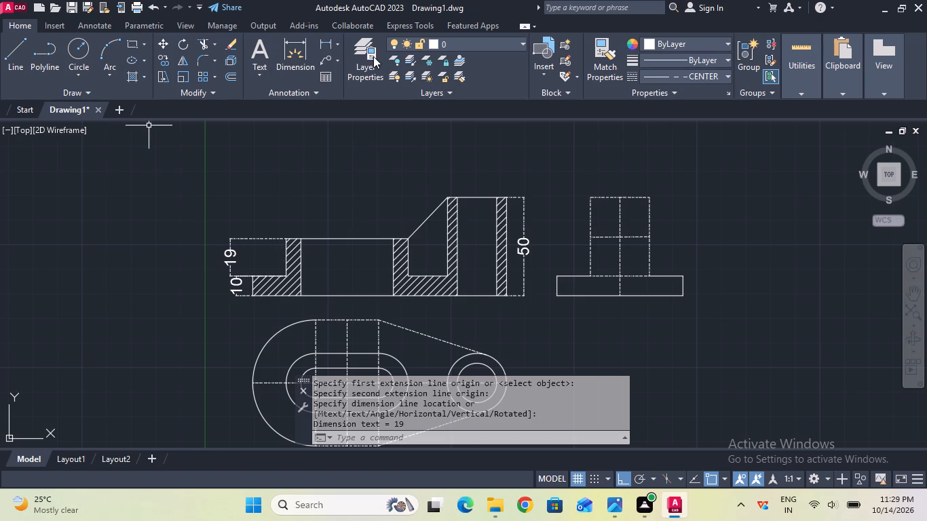
# Add a radius dimension to the large outer arc of the base in the top view, placed outside the outline.
pyautogui.click(334, 45)
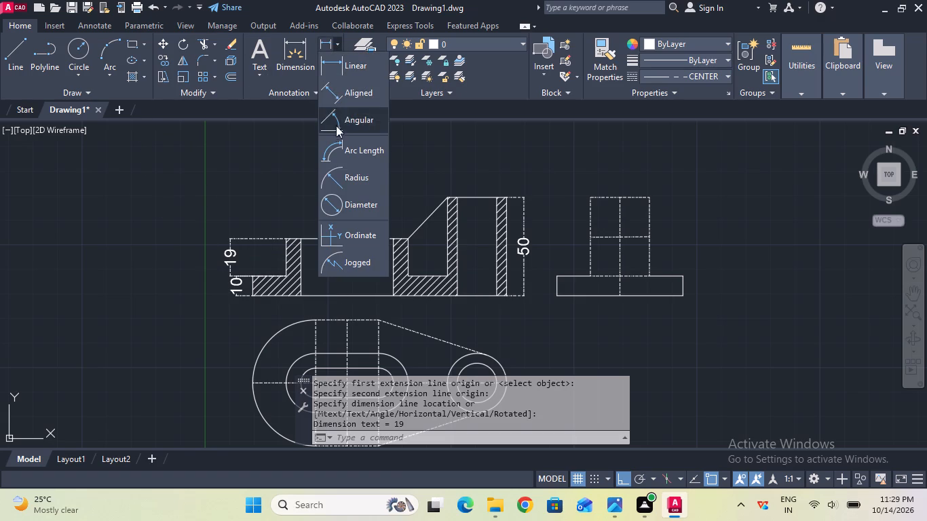
pyautogui.click(337, 176)
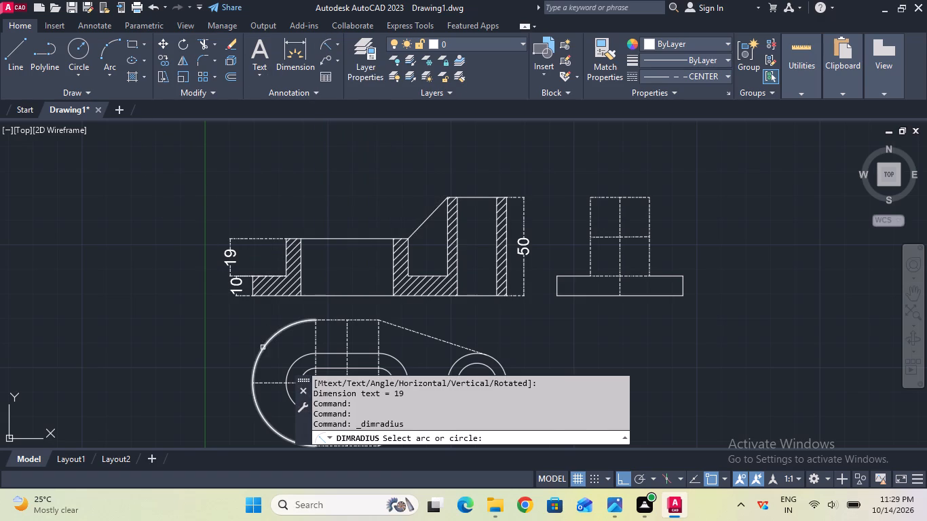
pyautogui.click(263, 348)
pyautogui.click(240, 345)
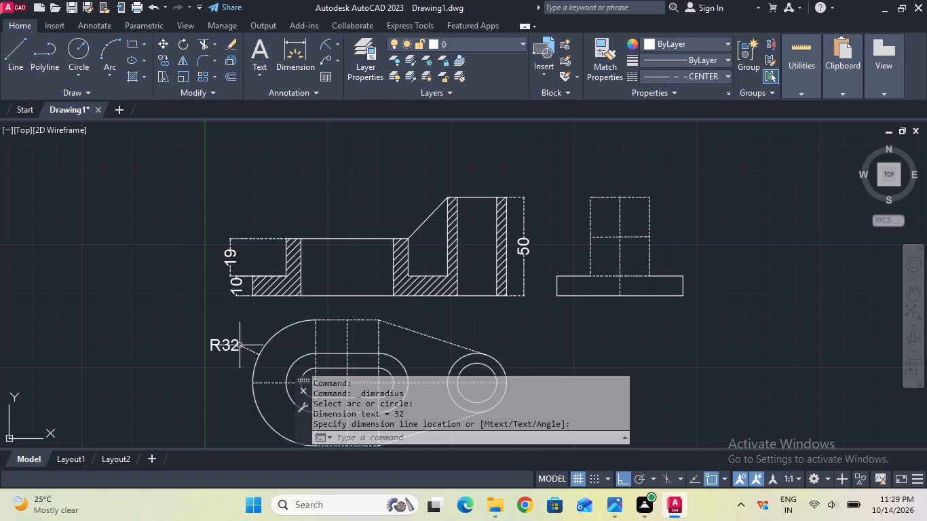
# Change the top view's dashed outline polylines, including the straight edges and the tapered sides, to ByLayer linetype.
pyautogui.moveTo(242, 330); pyautogui.dragTo(251, 305, button='middle')
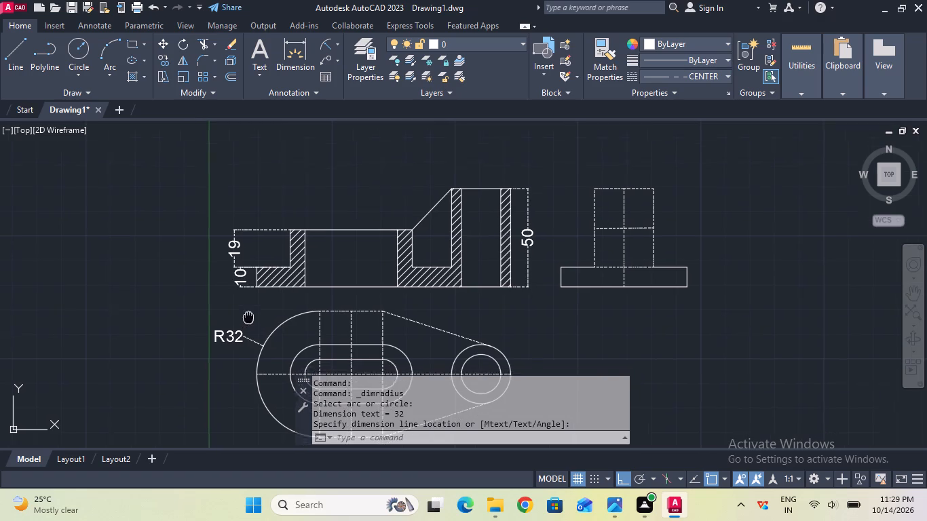
pyautogui.moveTo(251, 305); pyautogui.dragTo(260, 243, button='middle')
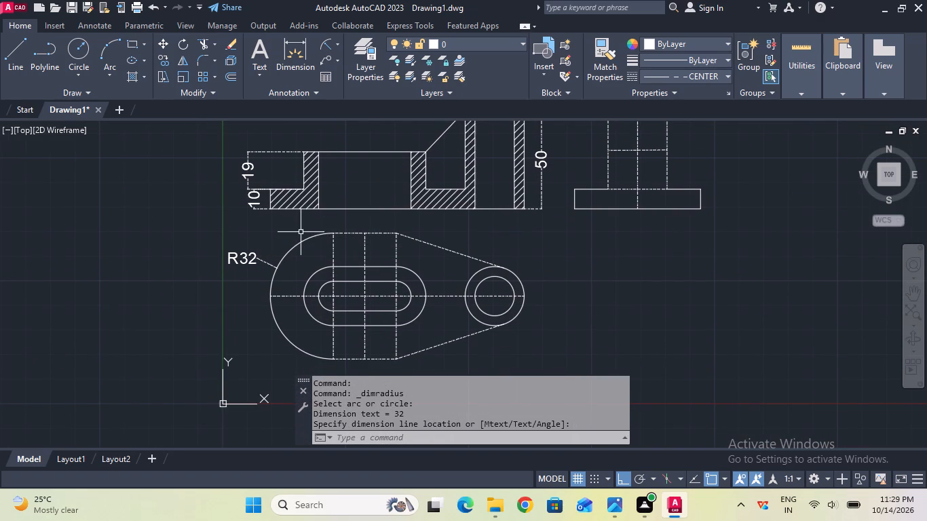
pyautogui.click(360, 231)
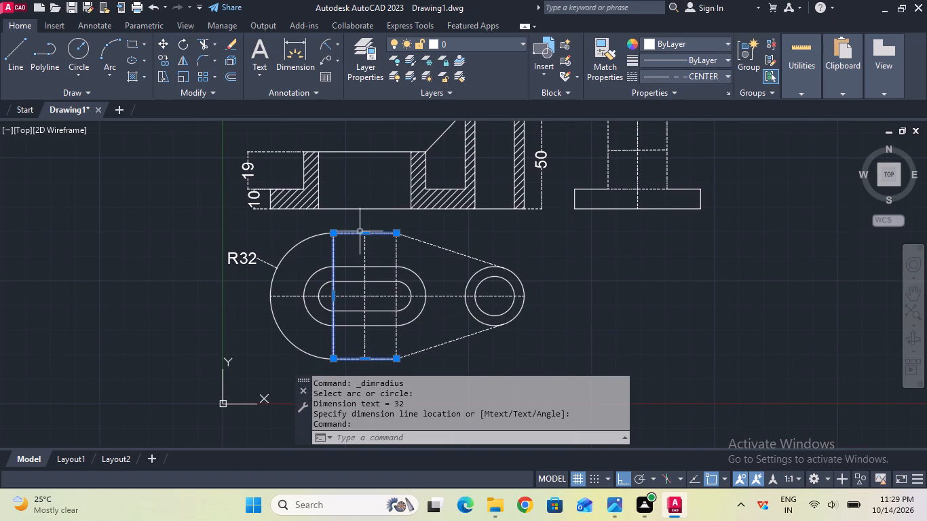
pyautogui.click(671, 81)
pyautogui.click(675, 98)
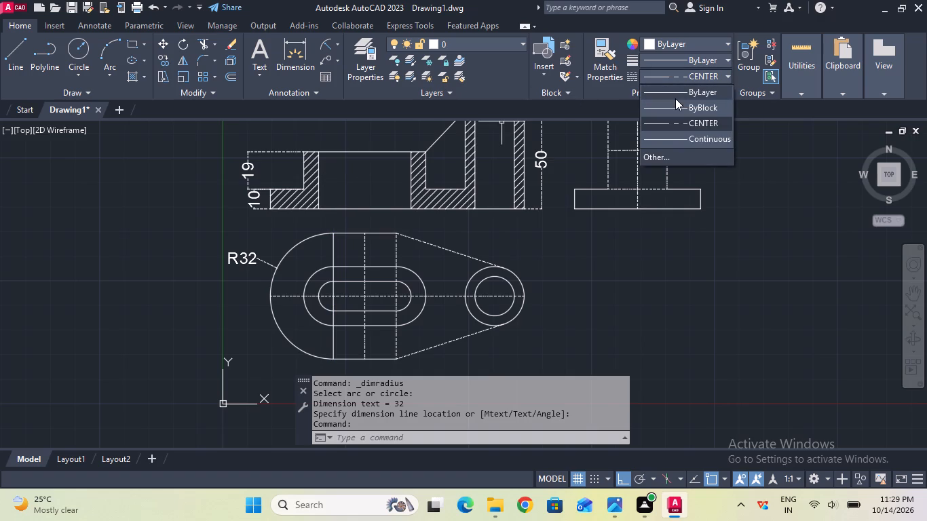
pyautogui.click(459, 254)
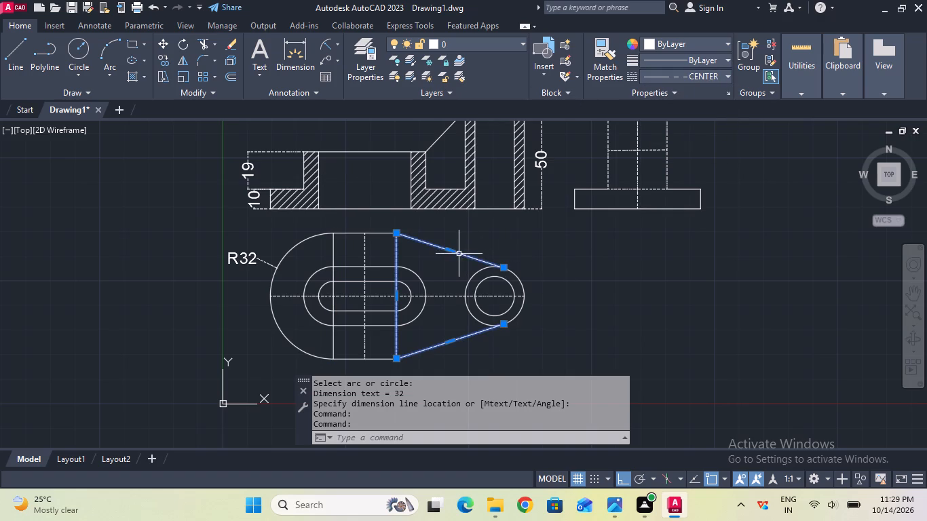
pyautogui.click(705, 78)
pyautogui.click(705, 96)
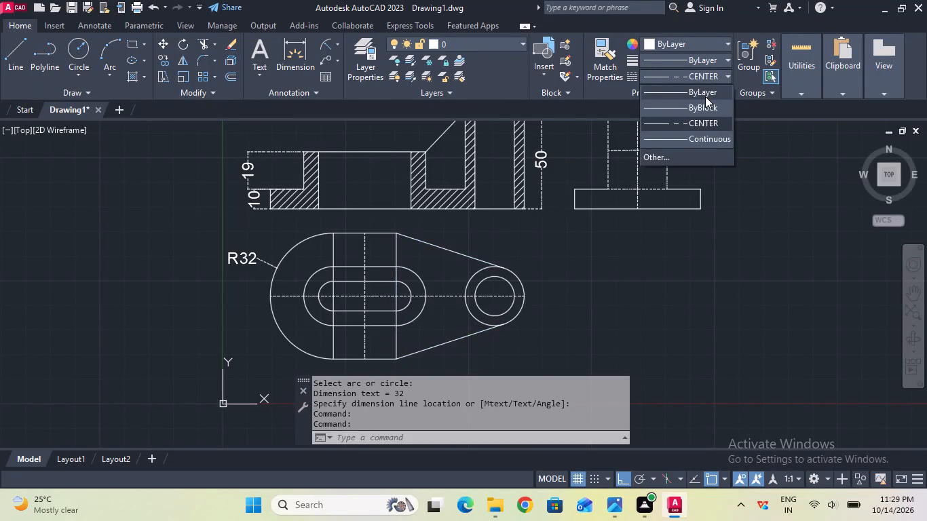
pyautogui.press('Escape')
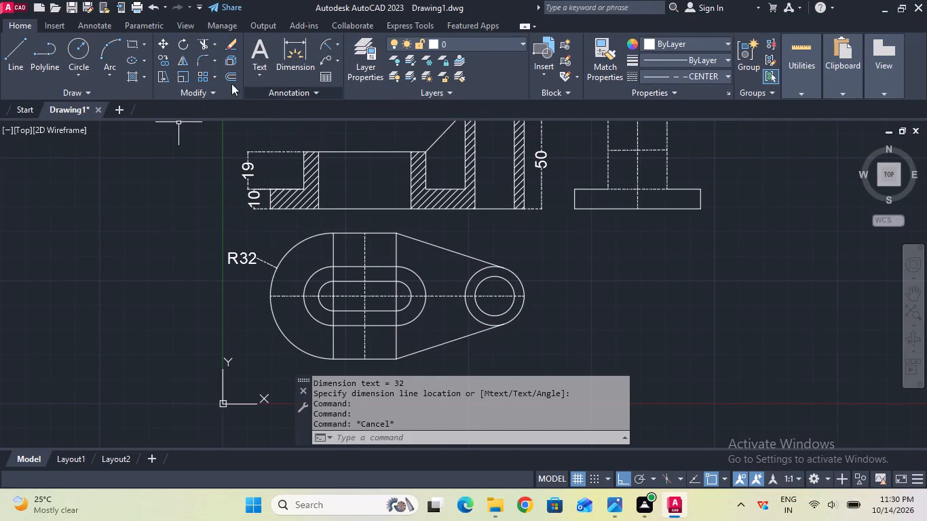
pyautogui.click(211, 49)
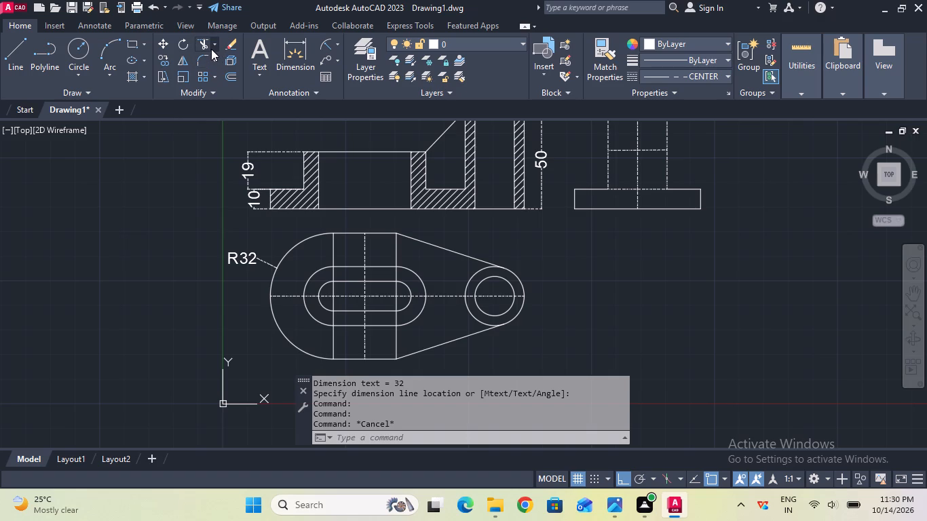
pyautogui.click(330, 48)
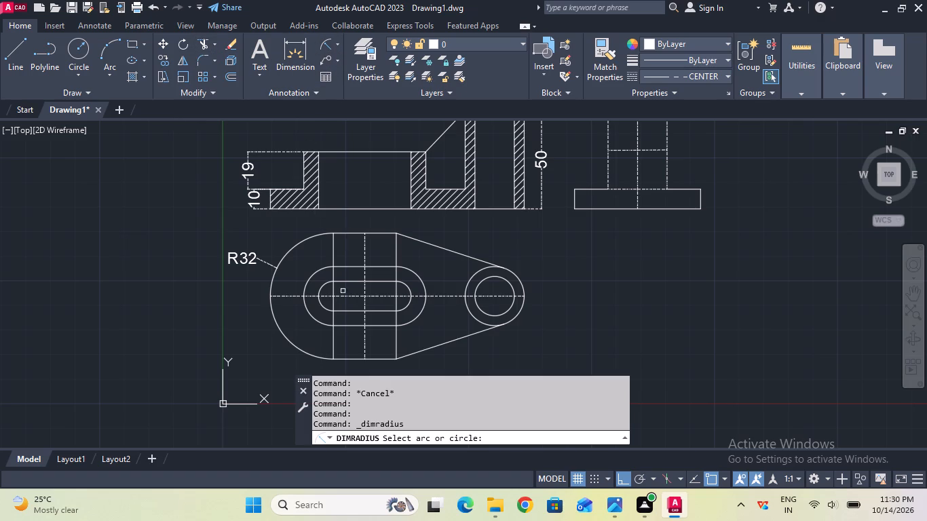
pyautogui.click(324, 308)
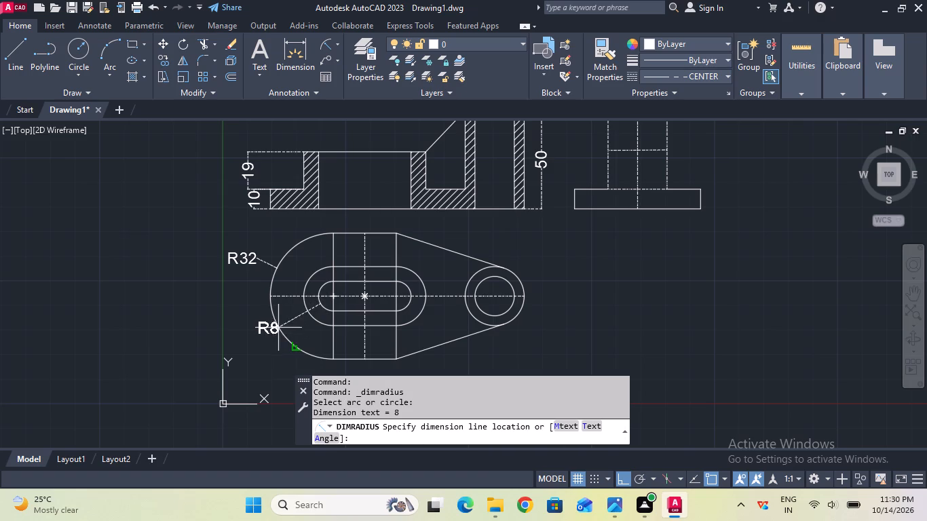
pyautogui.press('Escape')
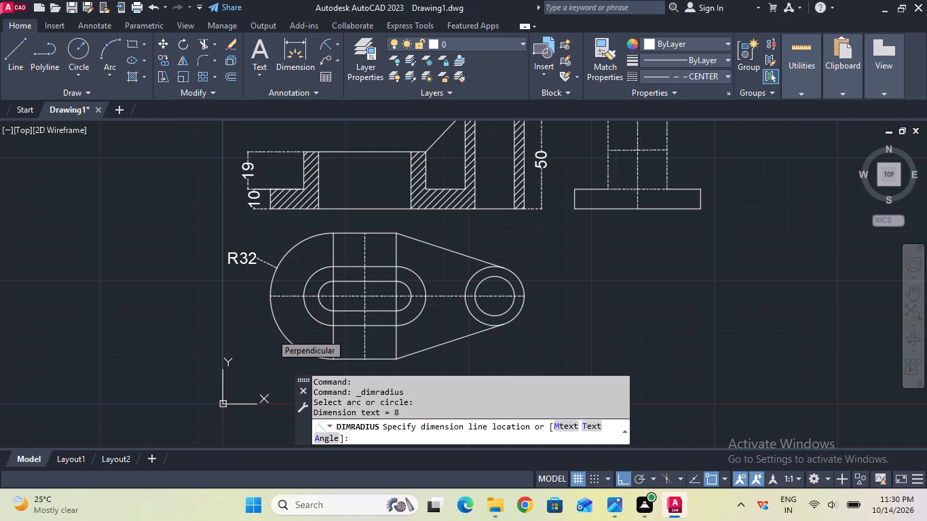
# Add a radius dimension to the outer slot-shaped boss's rounded end in the top view, placed outside the outline.
pyautogui.click(333, 43)
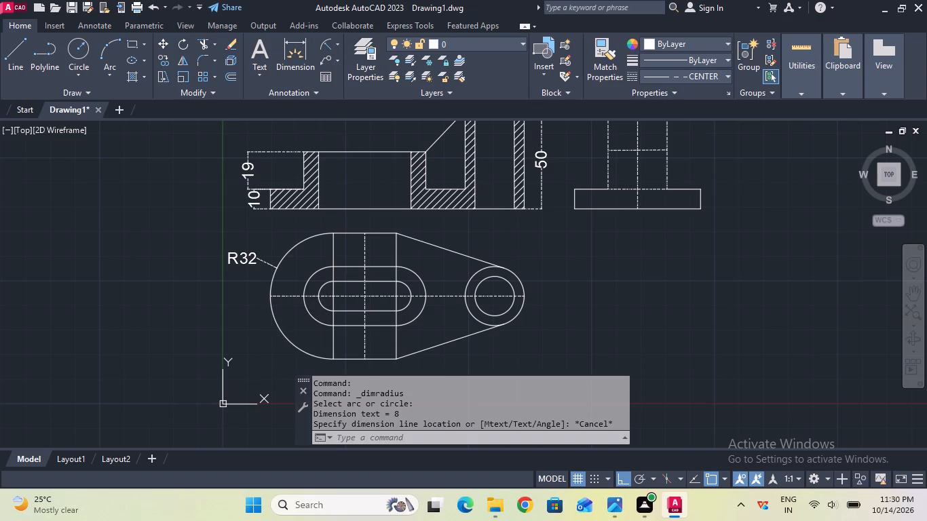
pyautogui.click(311, 313)
pyautogui.click(254, 326)
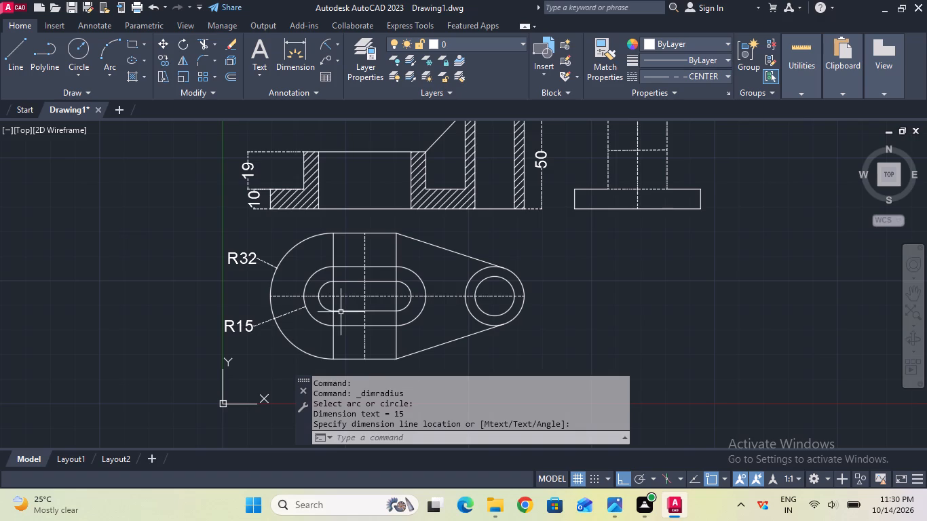
pyautogui.moveTo(341, 312); pyautogui.dragTo(354, 260, button='middle')
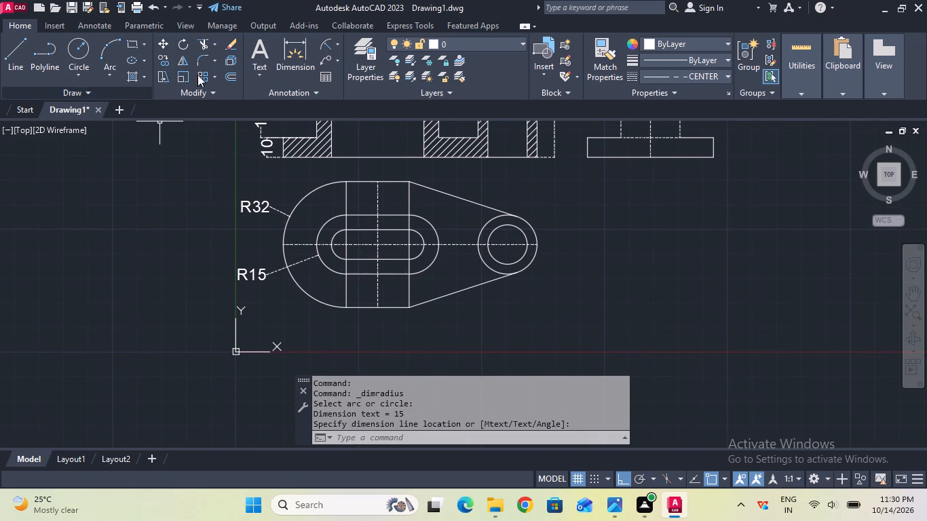
# Add a horizontal linear dimension for the base's bottom straight edge, placed below the top view.
pyautogui.click(339, 41)
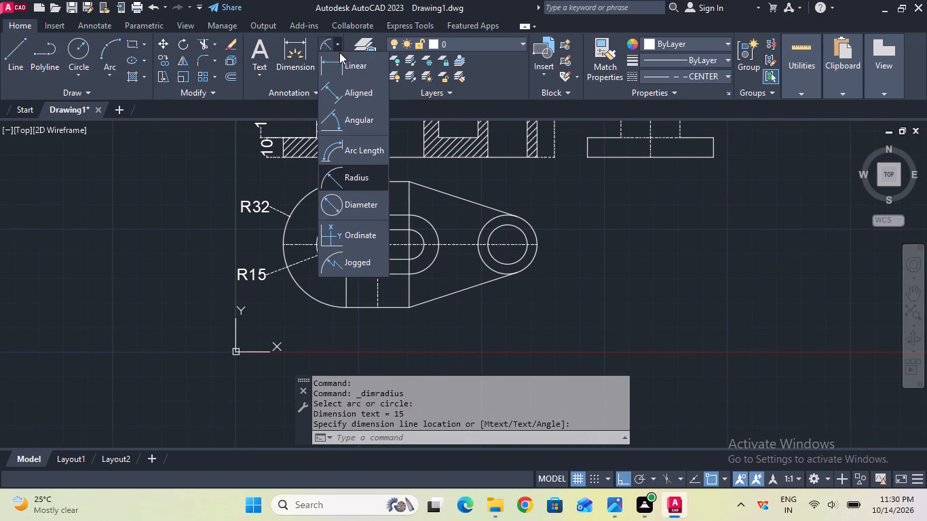
pyautogui.click(339, 58)
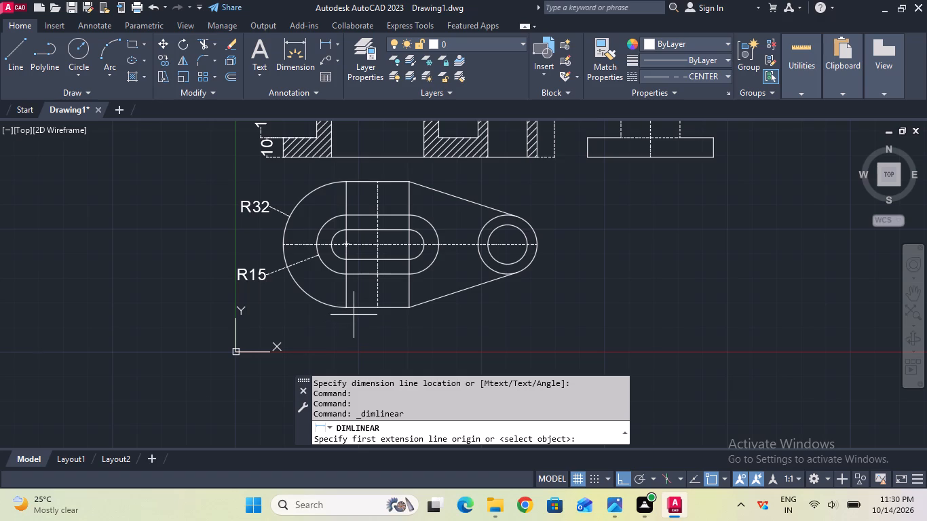
pyautogui.click(349, 311)
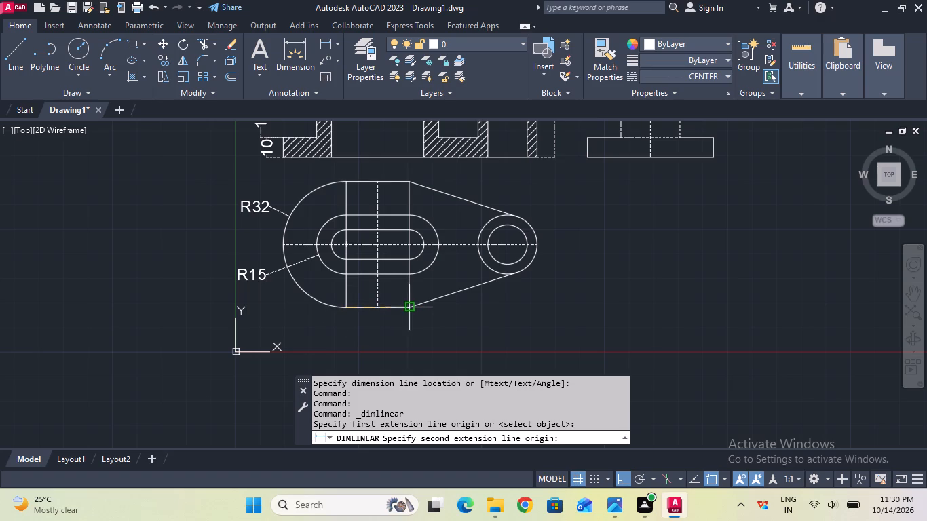
pyautogui.click(406, 311)
pyautogui.click(406, 330)
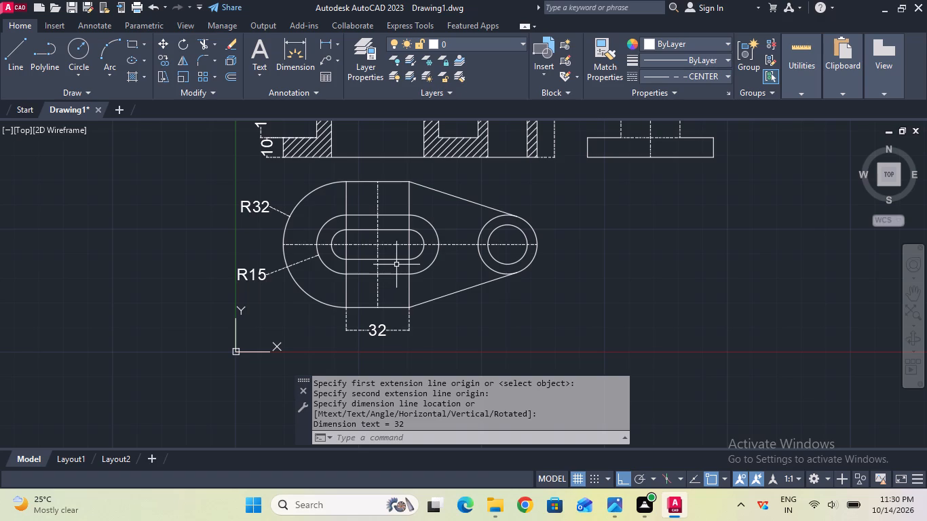
pyautogui.press('Escape')
# Trim the top view's horizontal centerline out of the slotted boss's wall and the round boss's wall on their facing sides.
pyautogui.scroll(1, 455, 270)
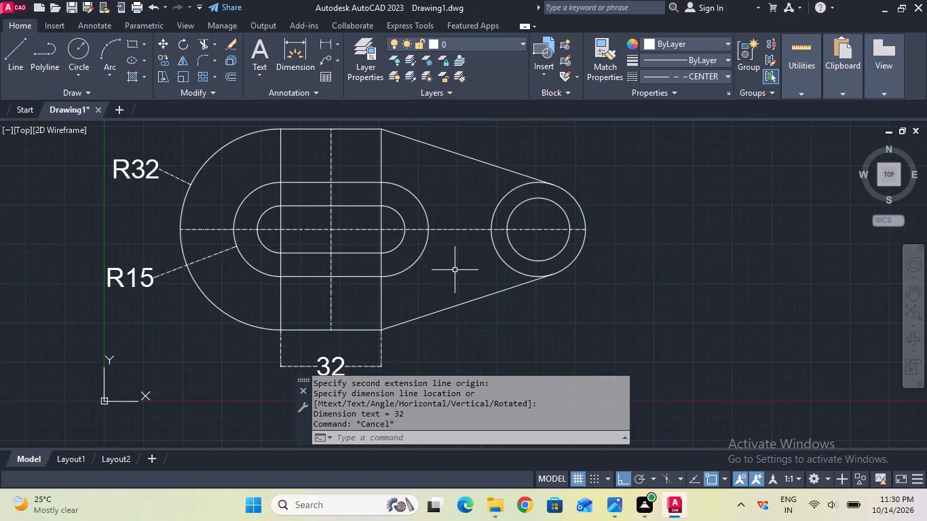
pyautogui.scroll(1, 455, 270)
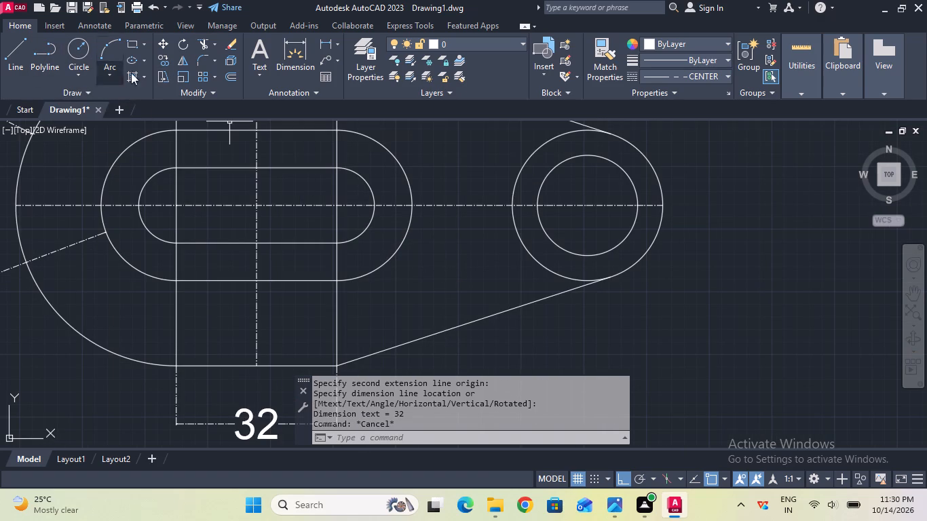
pyautogui.click(203, 47)
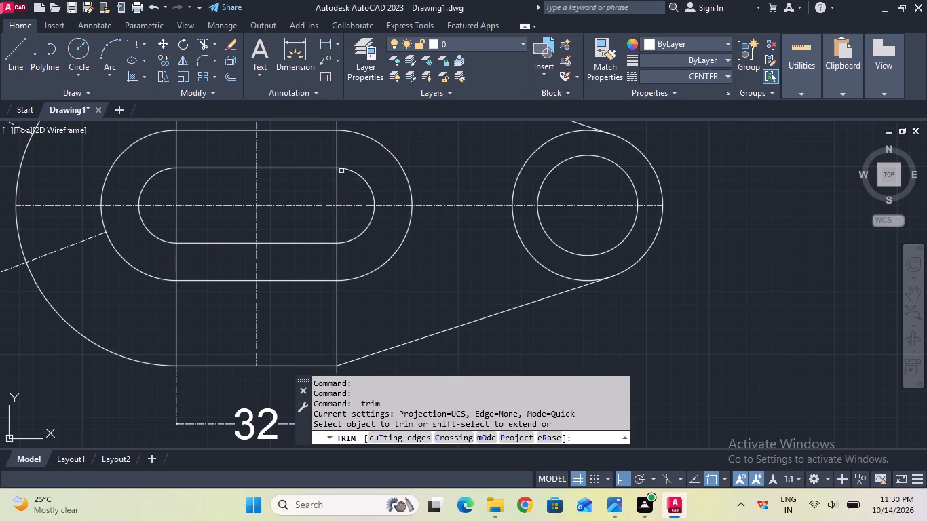
pyautogui.click(385, 204)
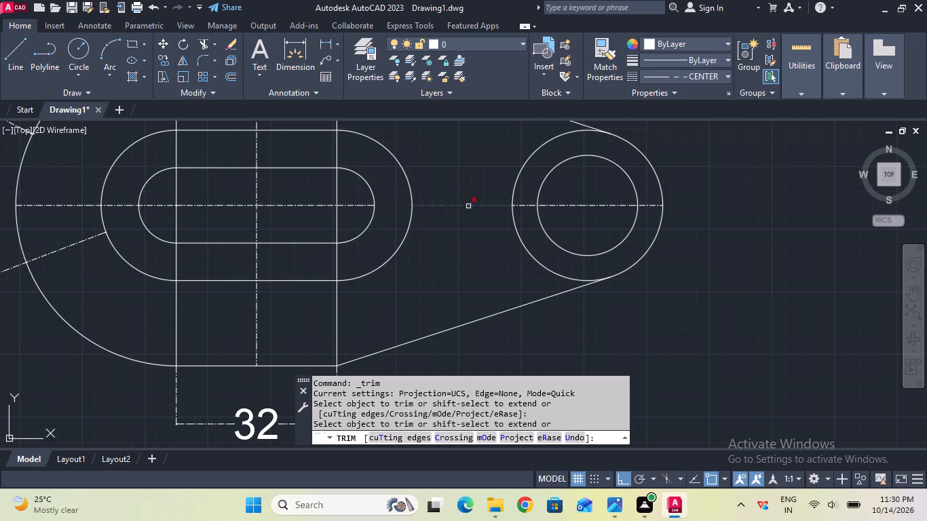
pyautogui.click(525, 206)
pyautogui.press('Escape')
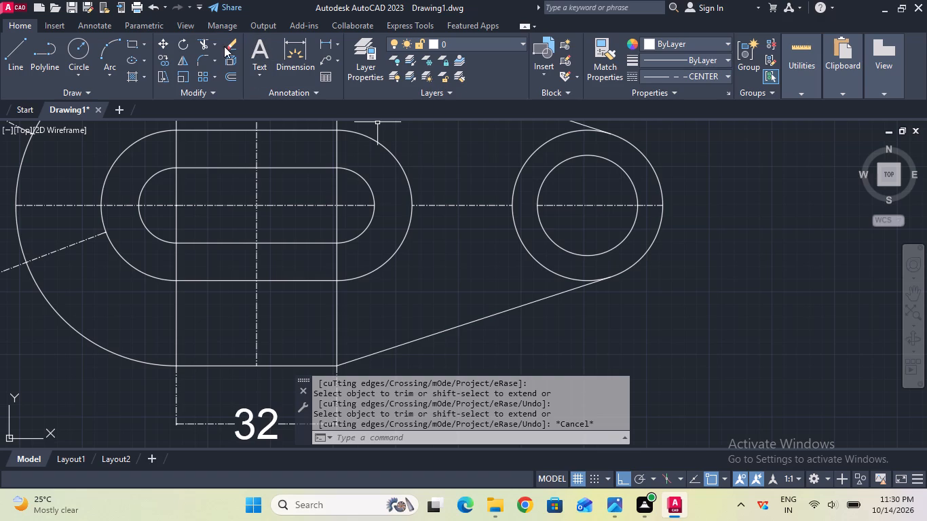
# Offset the centerline segment between the slotted boss and the round boss 3.5 mm to both sides as rib edges.
pyautogui.click(226, 75)
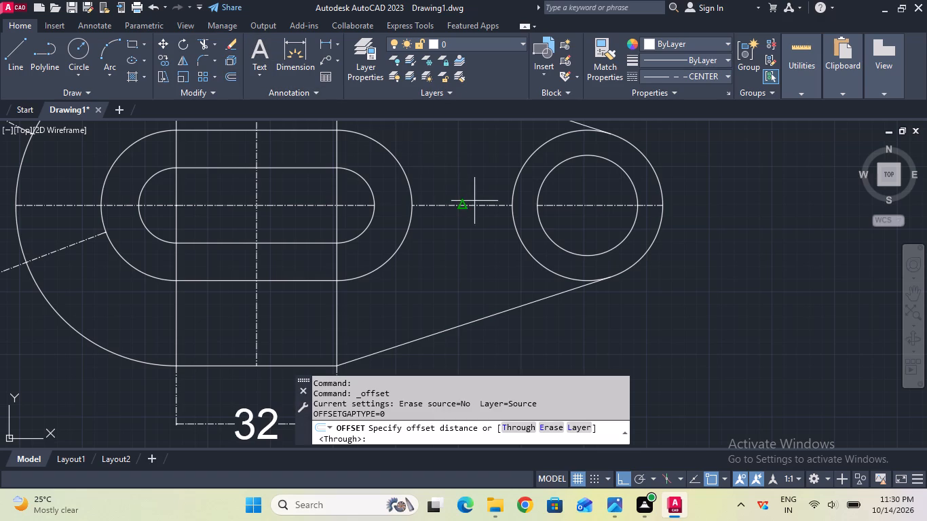
pyautogui.click(469, 204)
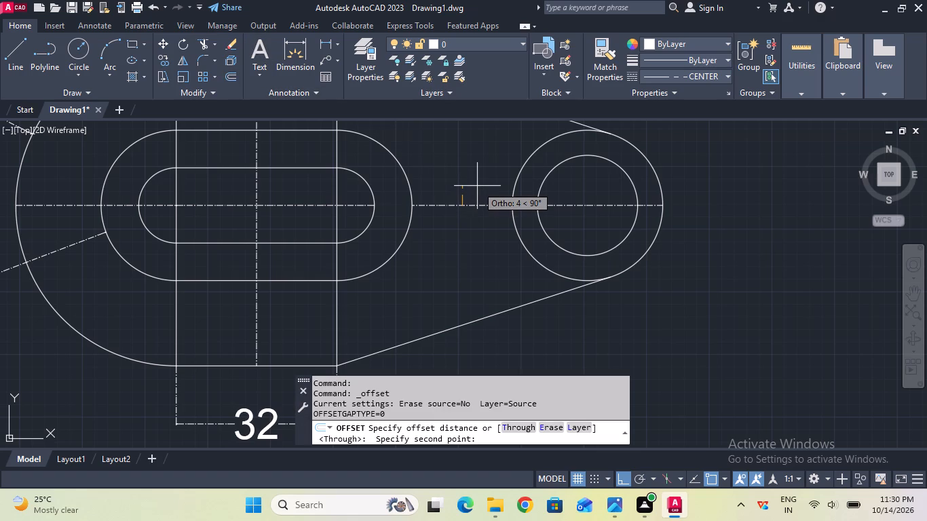
pyautogui.write('3.5')
pyautogui.press('Return')
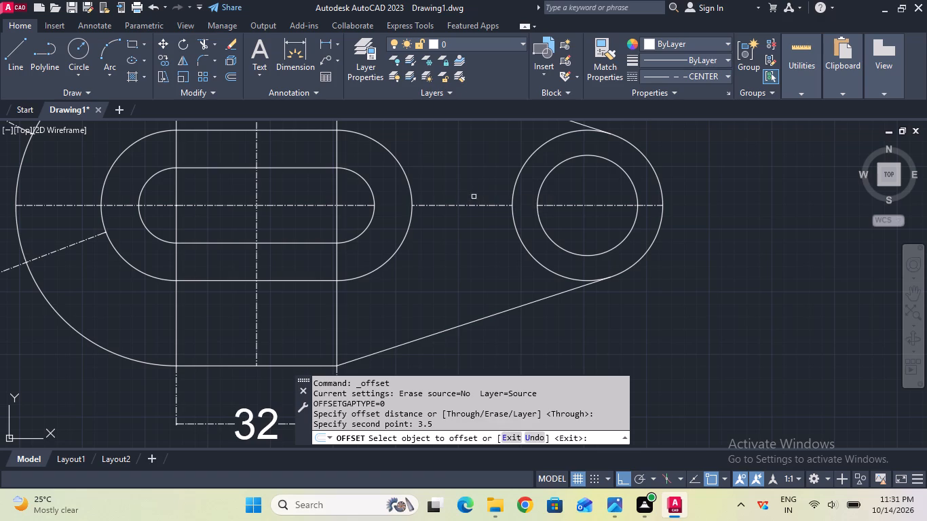
pyautogui.click(472, 206)
pyautogui.click(472, 197)
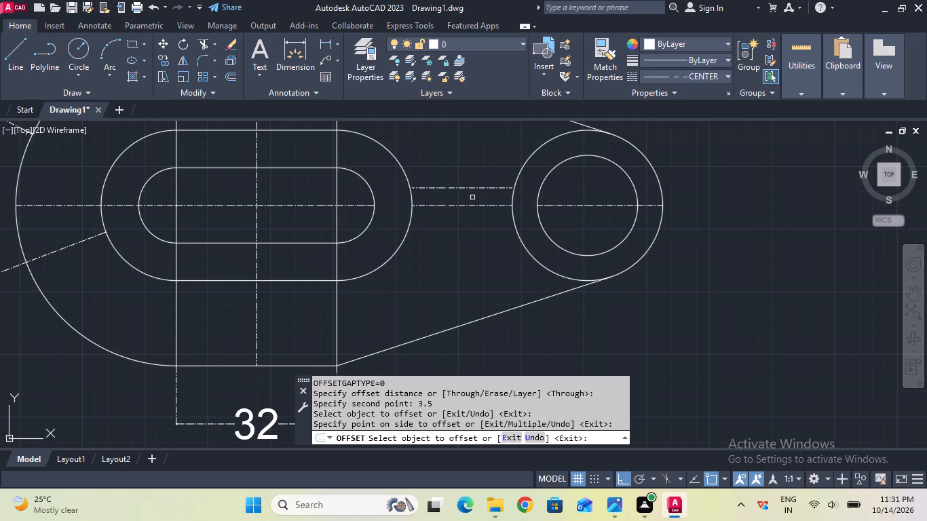
pyautogui.click(475, 204)
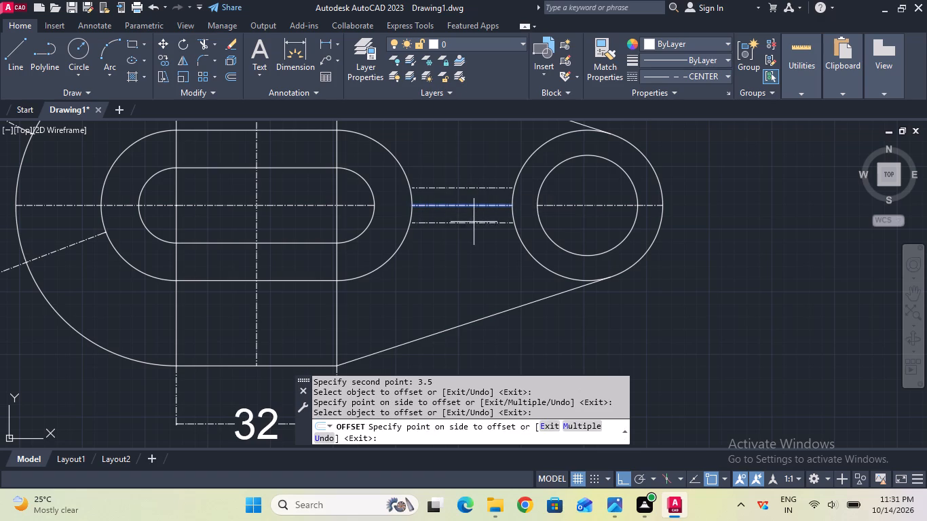
pyautogui.click(474, 222)
pyautogui.press('Escape')
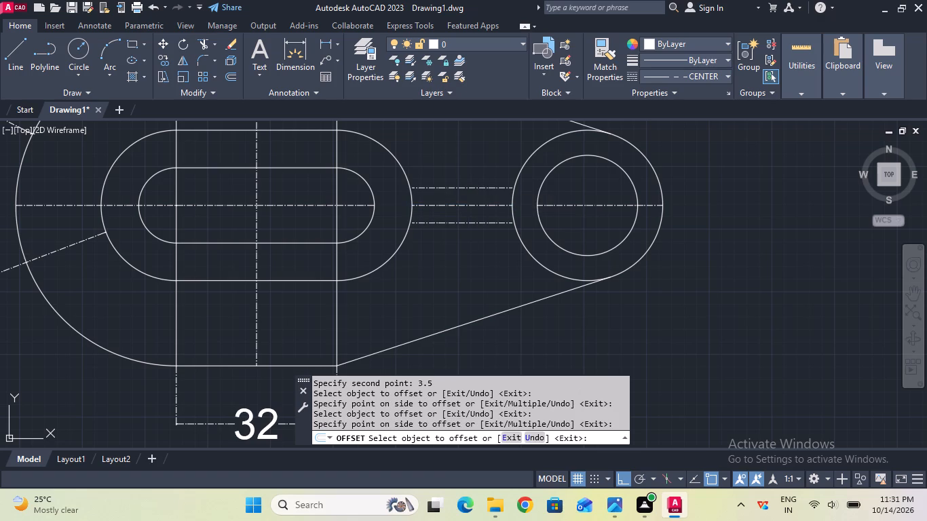
# Change both offset rib edge lines between the bosses to ByLayer linetype.
pyautogui.click(470, 186)
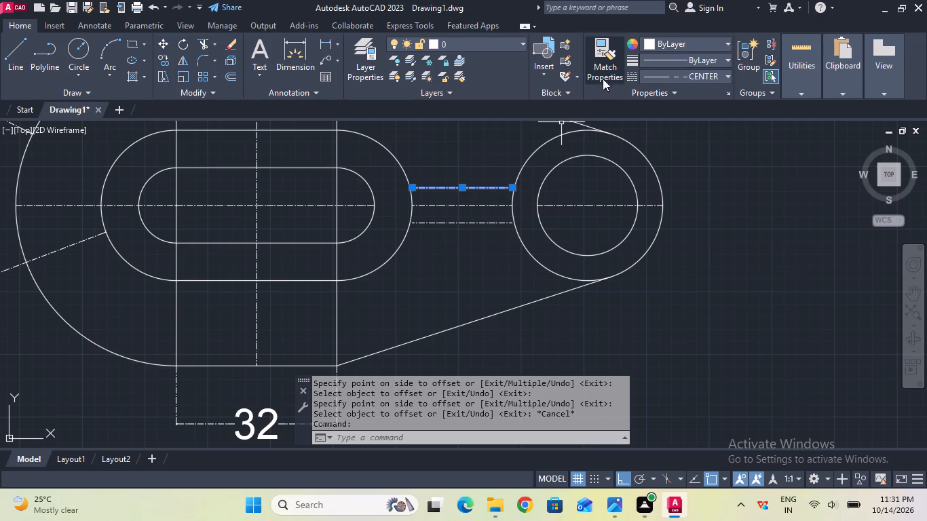
pyautogui.click(641, 75)
pyautogui.click(653, 89)
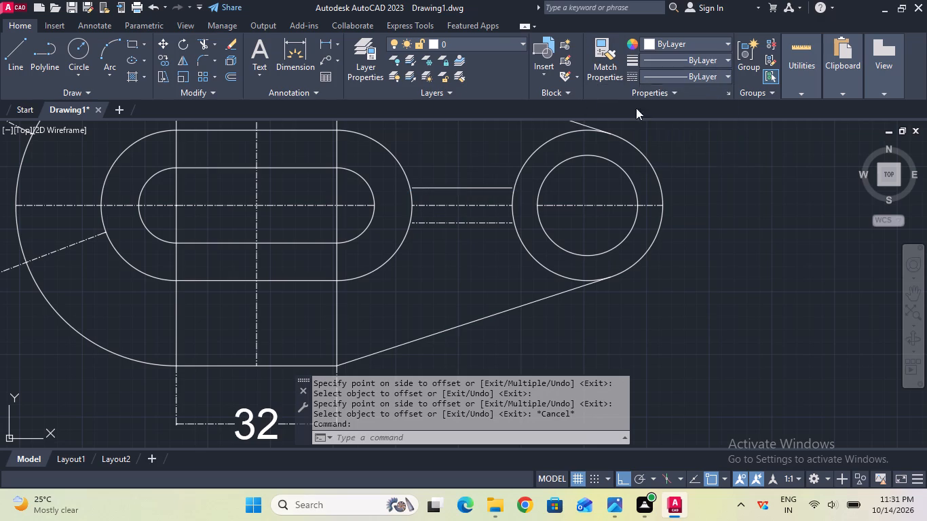
pyautogui.click(478, 223)
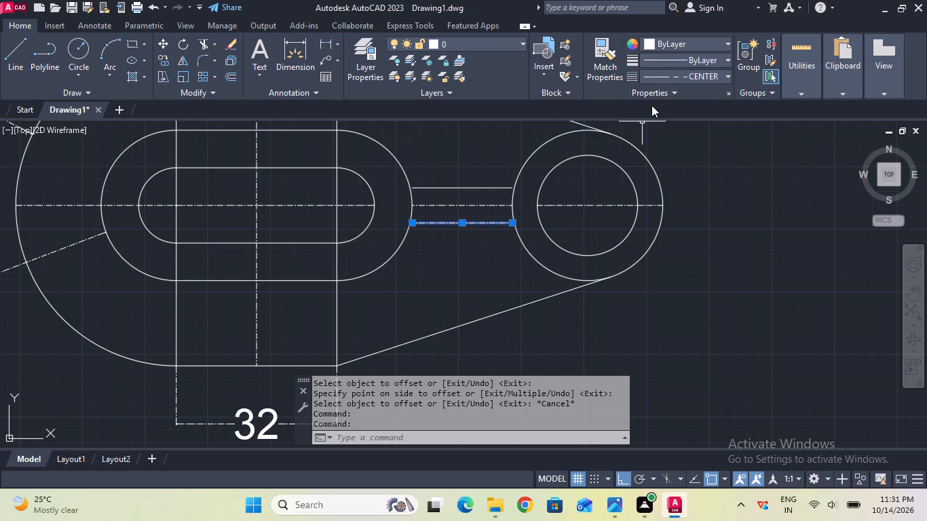
pyautogui.click(660, 80)
pyautogui.click(664, 92)
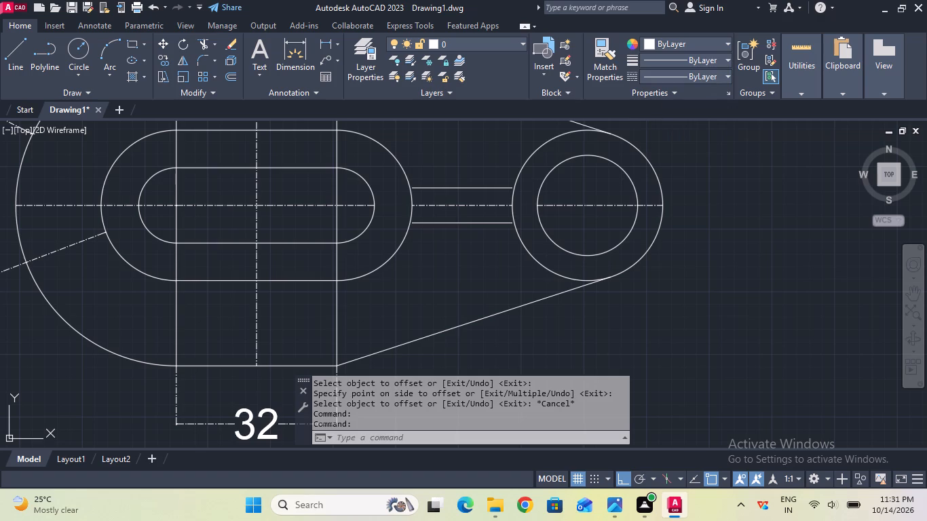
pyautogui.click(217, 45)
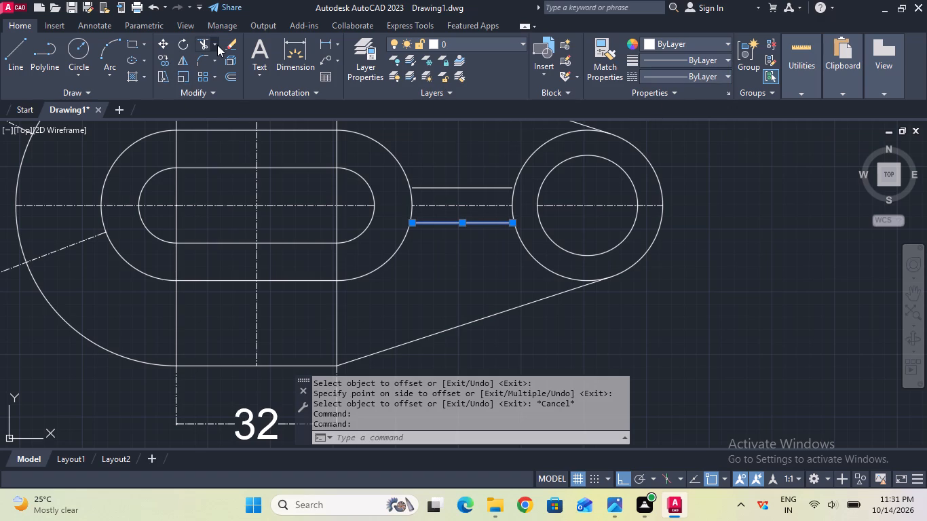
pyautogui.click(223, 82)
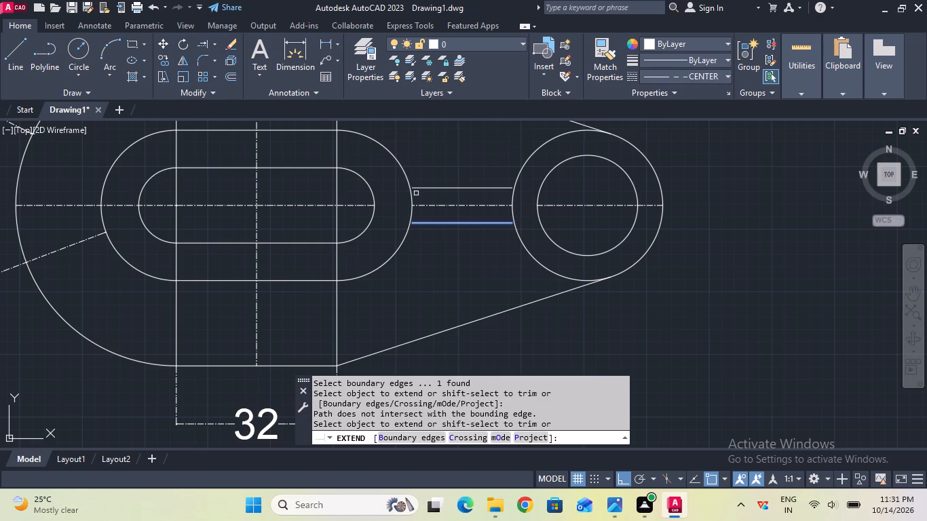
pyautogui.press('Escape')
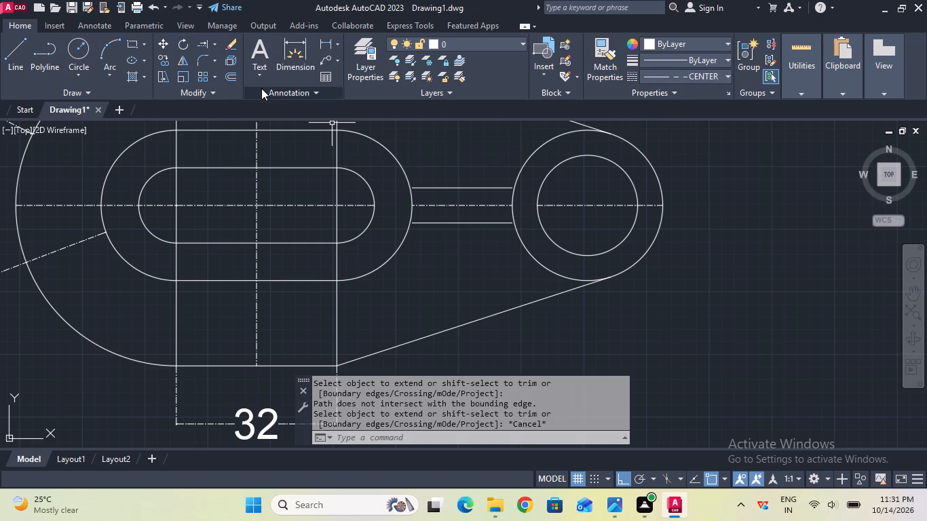
# Extend both ends of the two rib edge lines to the outer outlines of the slotted and round bosses.
pyautogui.click(206, 43)
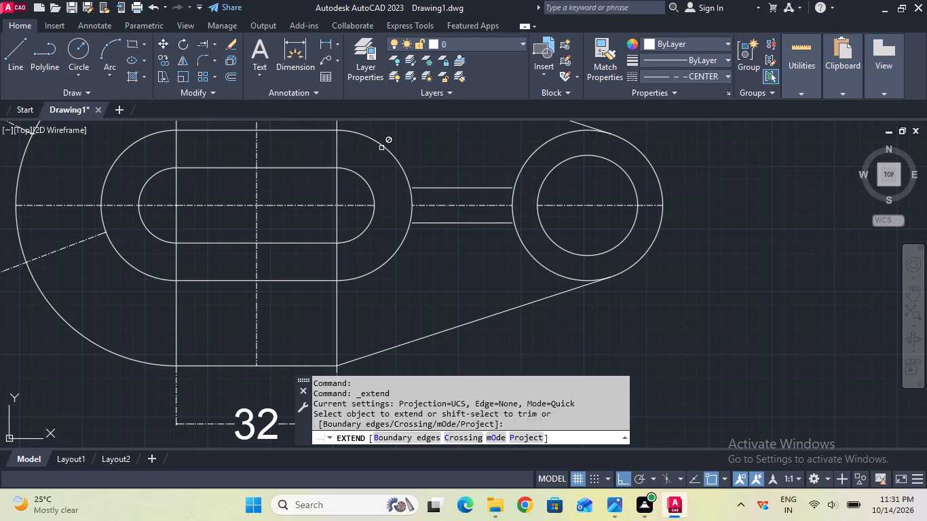
pyautogui.click(418, 189)
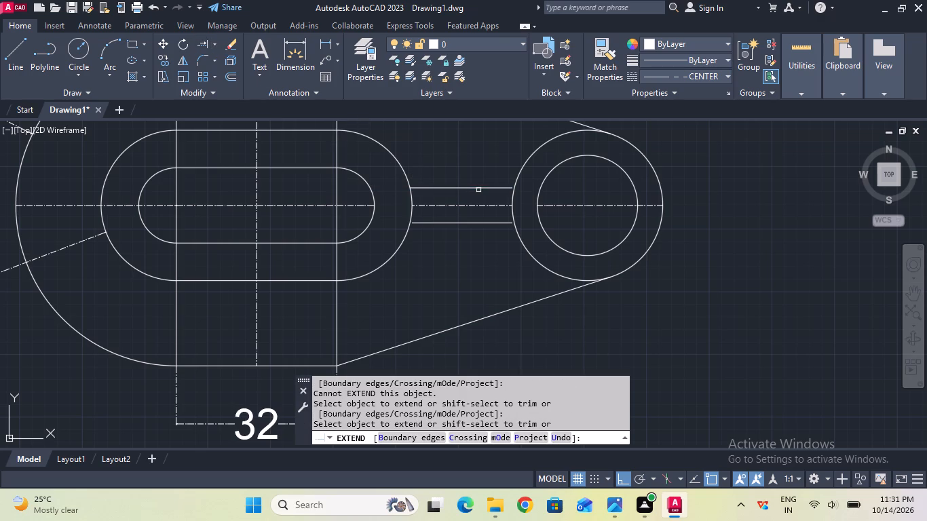
pyautogui.click(507, 187)
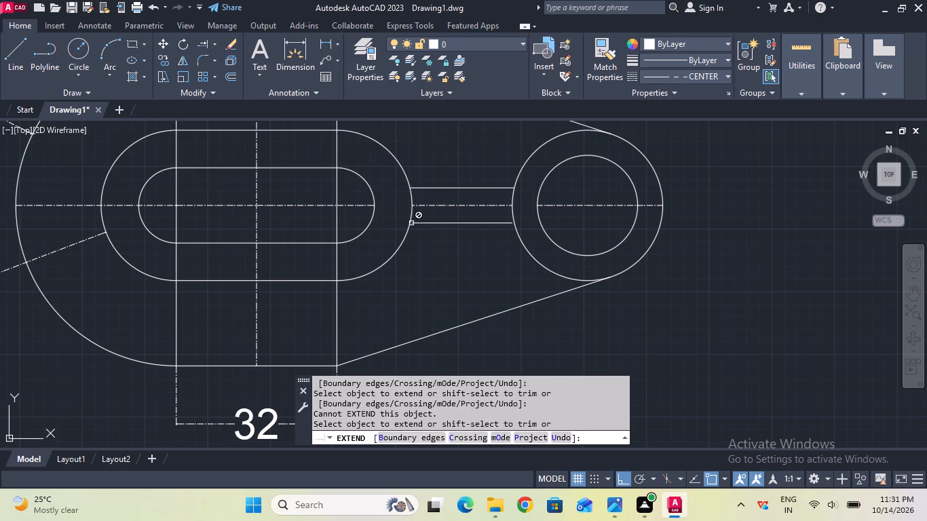
pyautogui.click(418, 223)
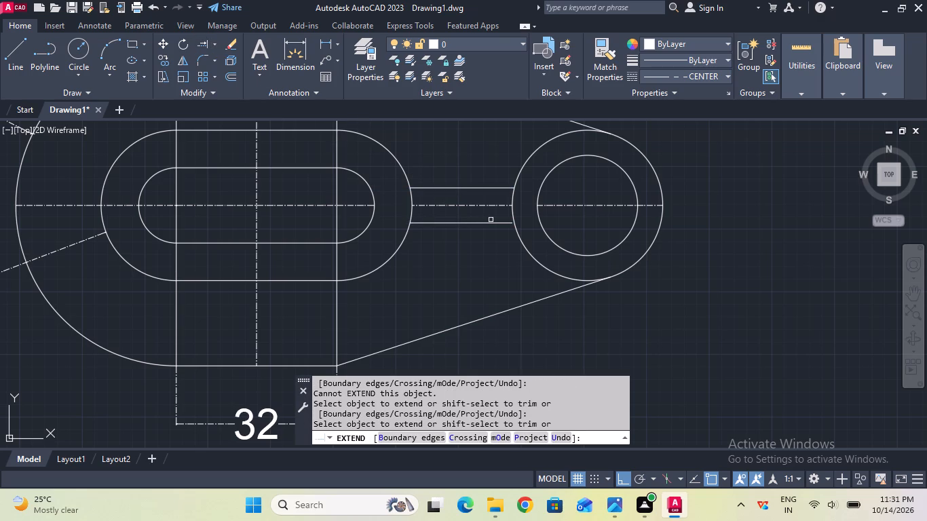
pyautogui.click(494, 221)
pyautogui.press('Escape')
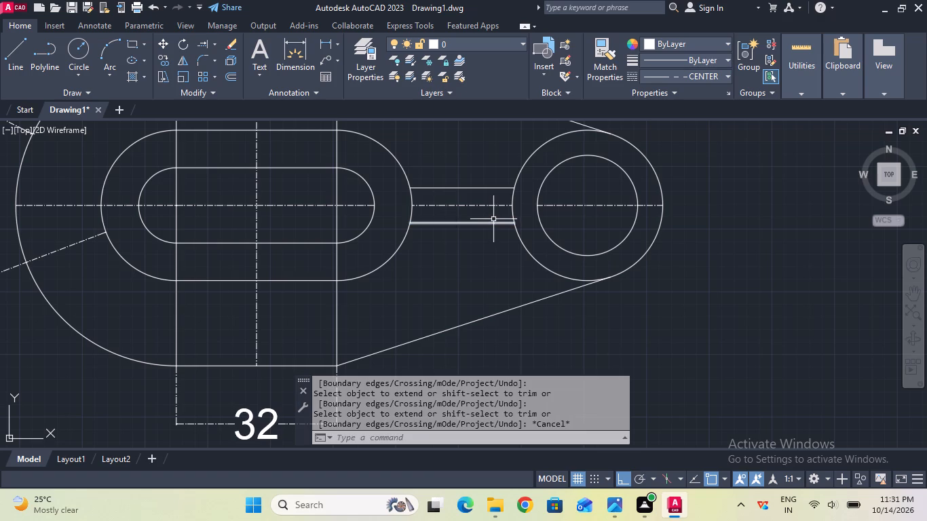
# Add a vertical linear dimension for the rib's width, placed between the rib edges in the top view.
pyautogui.scroll(-1, 491, 217)
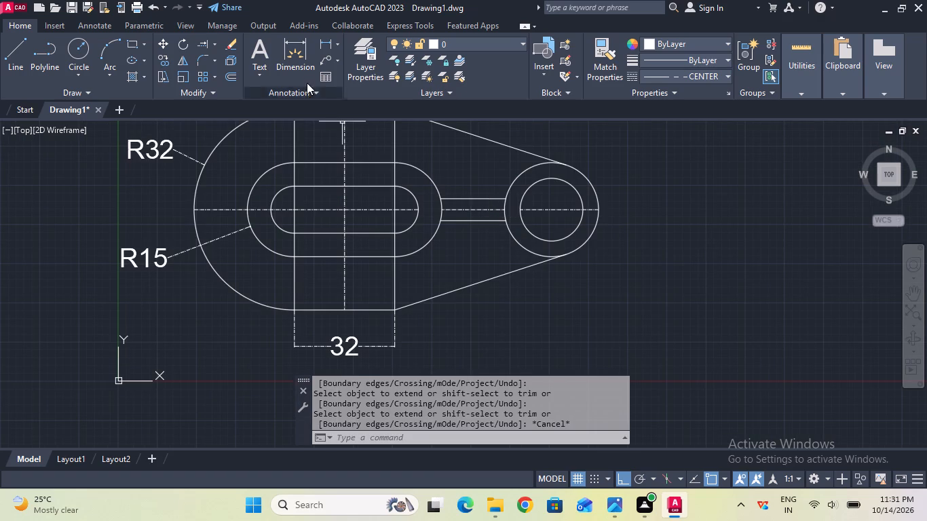
pyautogui.click(322, 44)
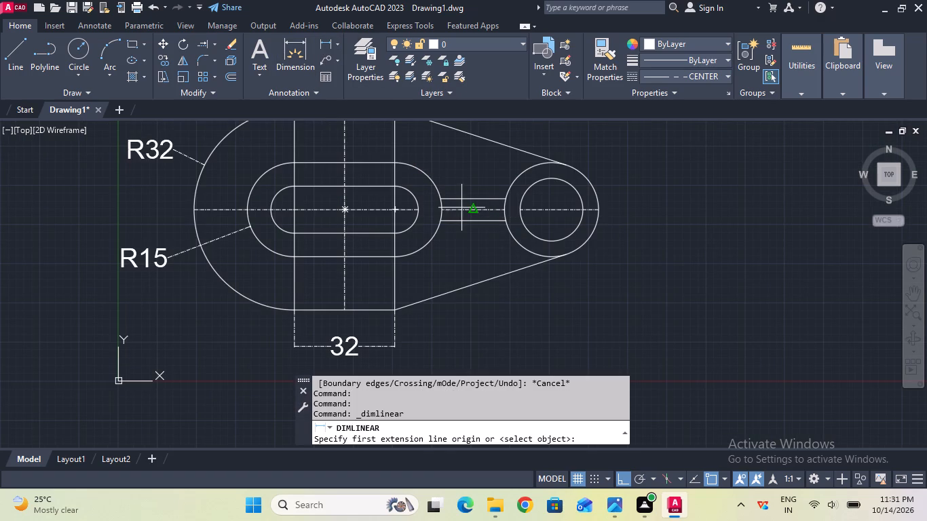
pyautogui.click(470, 199)
pyautogui.click(475, 225)
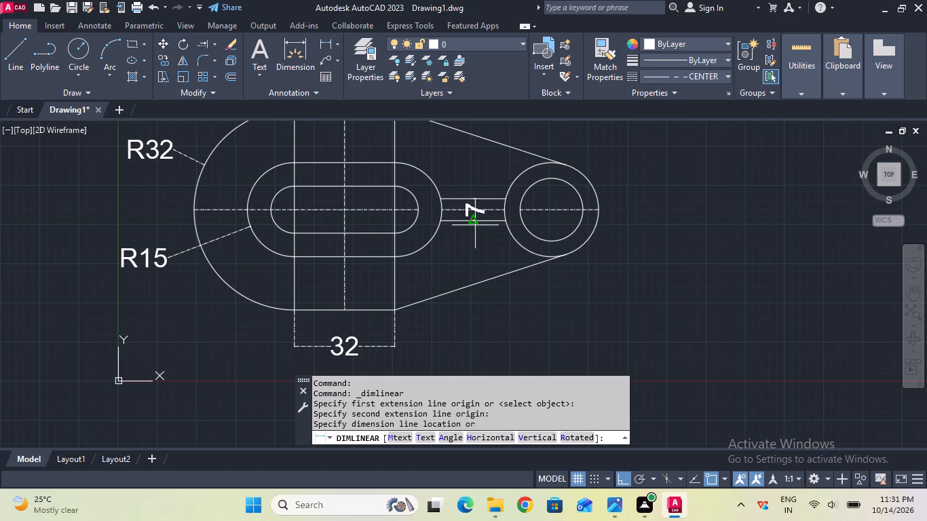
pyautogui.click(476, 200)
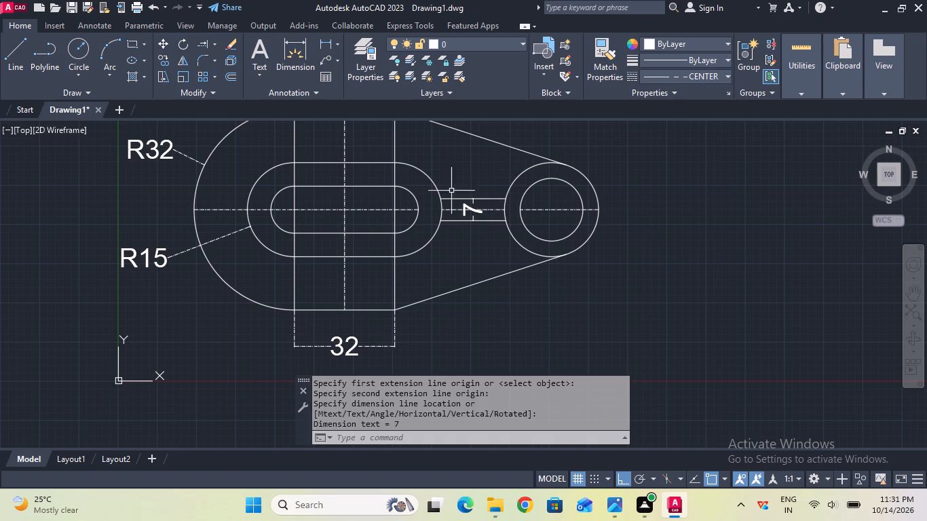
# Add a horizontal linear dimension from the bottom straight edge's round-boss end to the round boss's center, in line with the edge-length dimension.
pyautogui.click(327, 46)
pyautogui.click(392, 307)
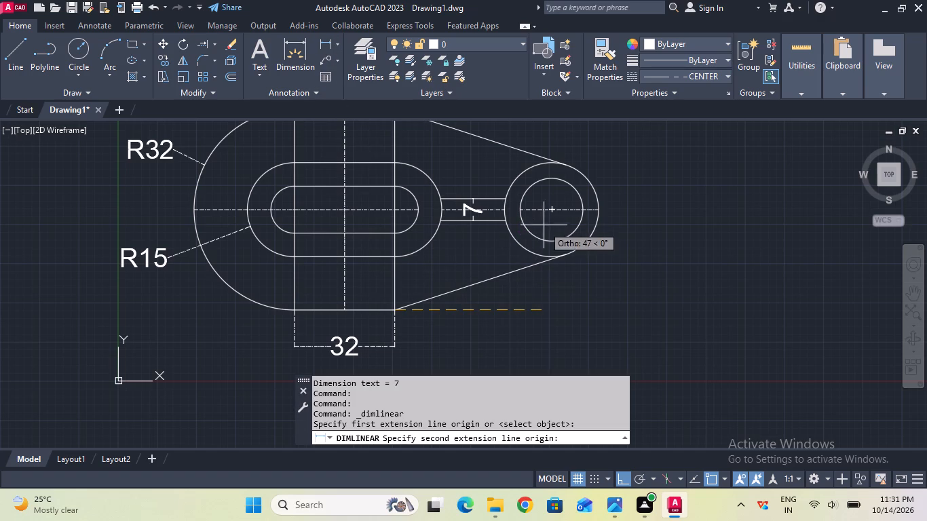
pyautogui.click(548, 212)
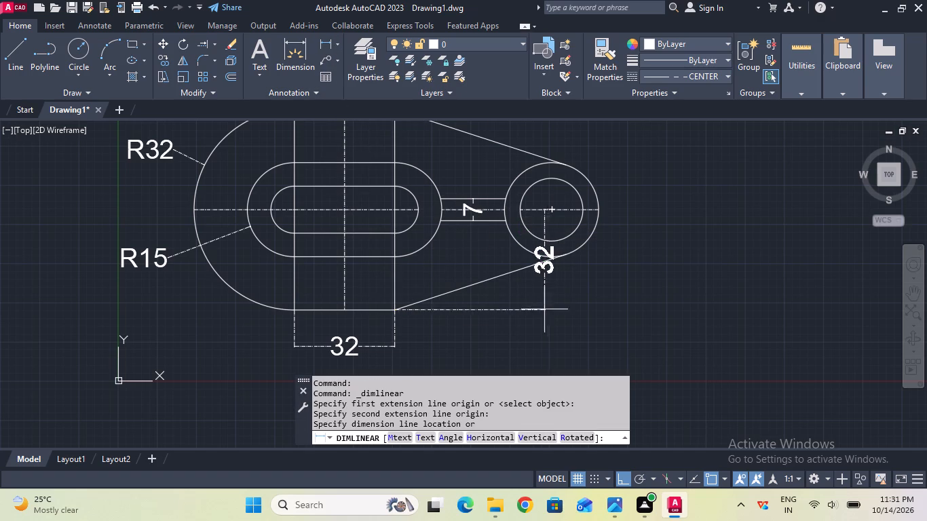
pyautogui.click(531, 347)
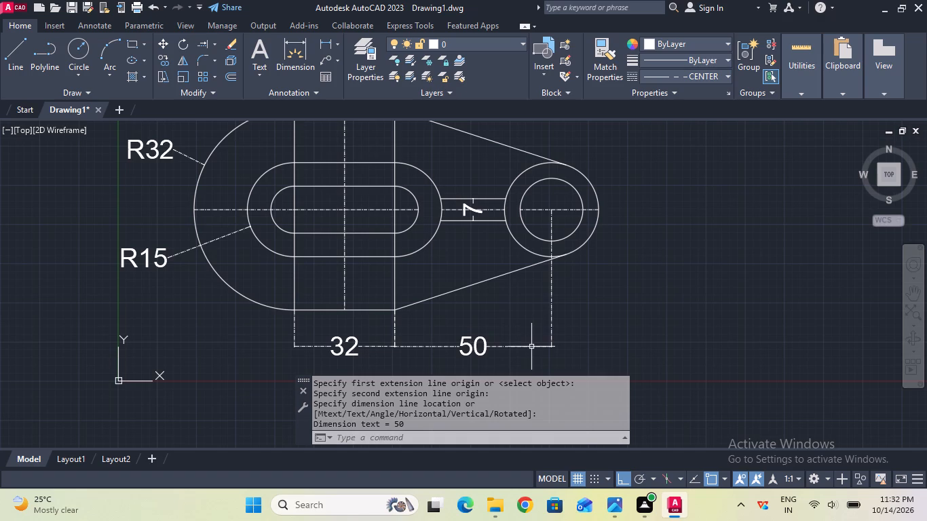
# Turn off log file recording with the LOGFILEOFF command.
pyautogui.scroll(-2, 541, 267)
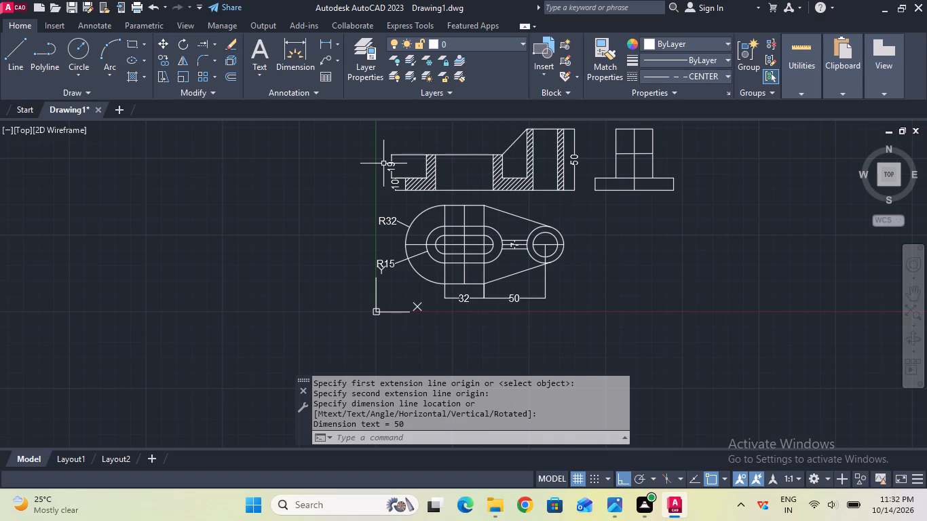
pyautogui.click(425, 448)
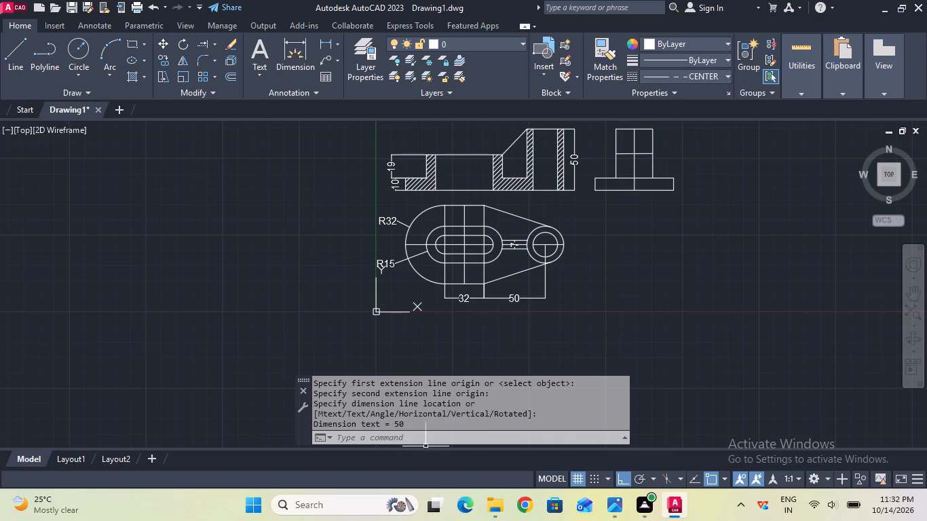
pyautogui.click(425, 438)
pyautogui.write('log')
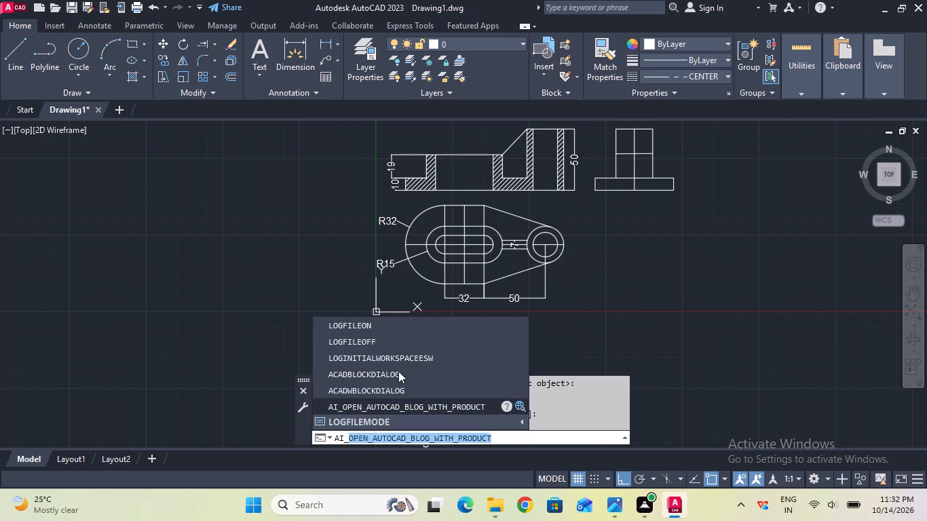
pyautogui.click(395, 345)
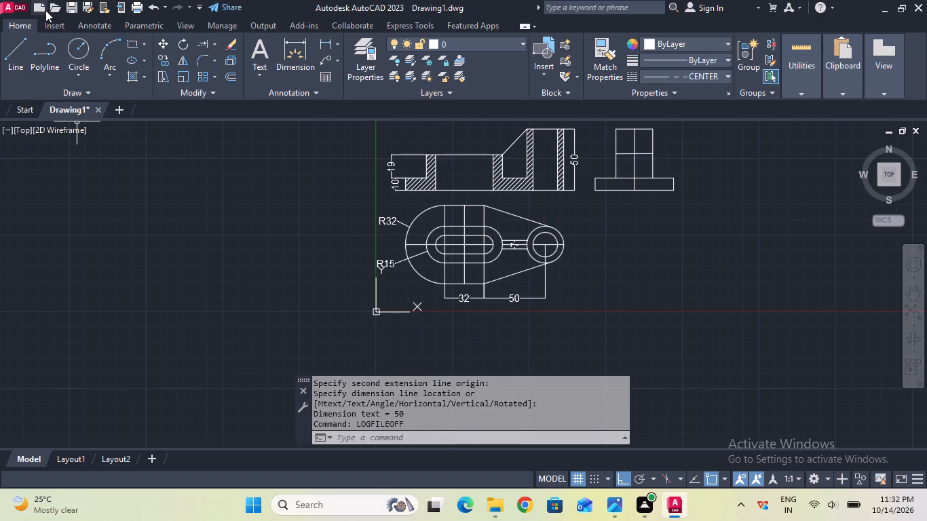
# Save the drawing in the Documents folder under the file name Support Plate.
pyautogui.click(71, 9)
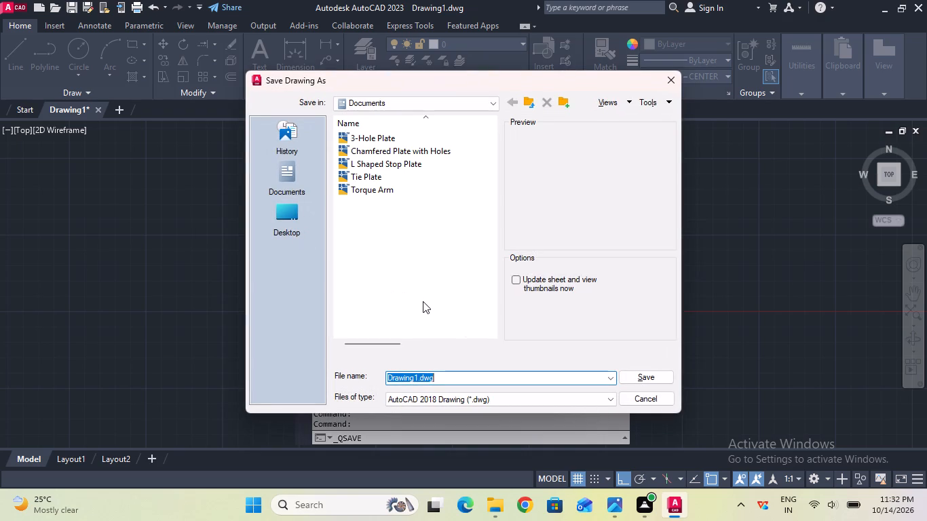
pyautogui.press('BackSpace')
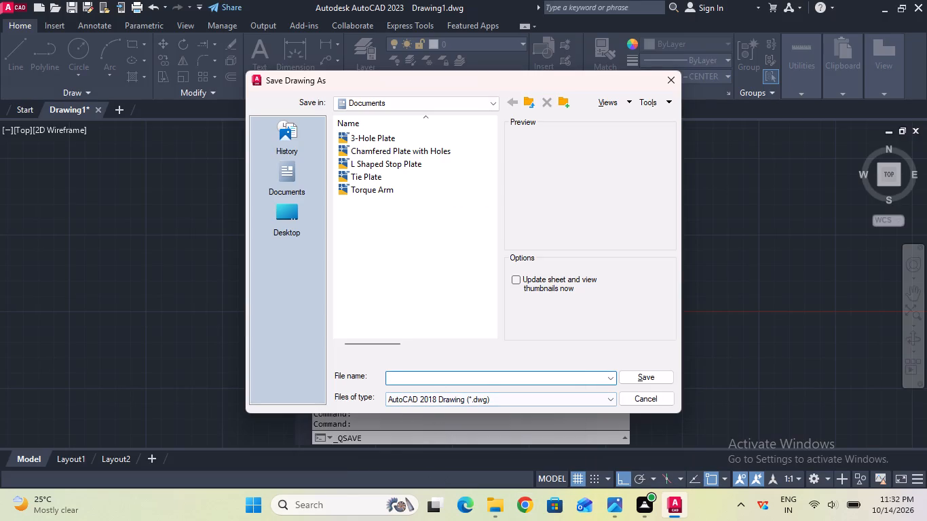
pyautogui.click(436, 377)
pyautogui.press('s')
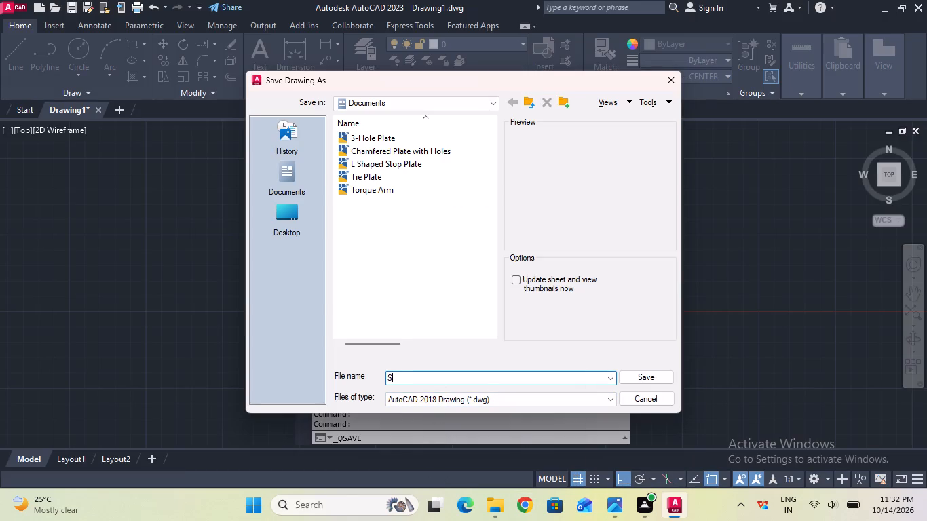
pyautogui.write('upport')
pyautogui.press('space')
pyautogui.press('p')
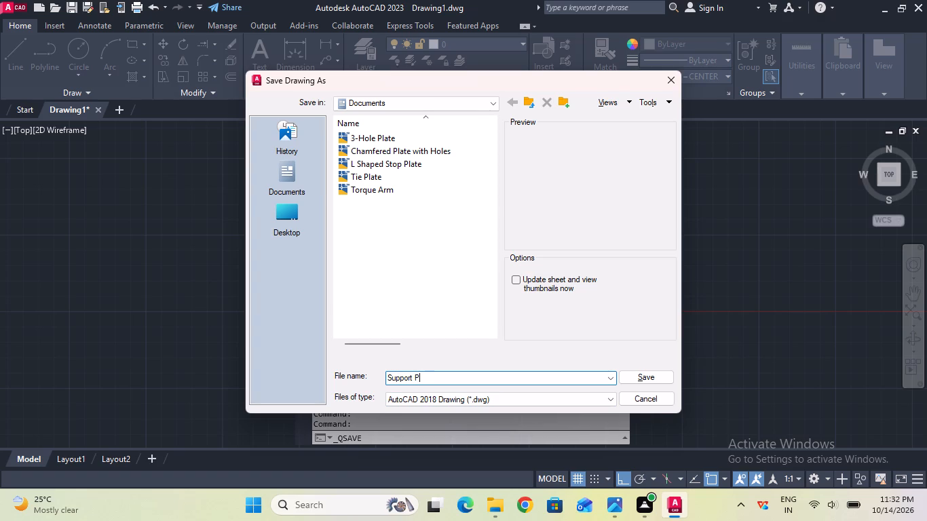
pyautogui.write('late')
pyautogui.click(631, 370)
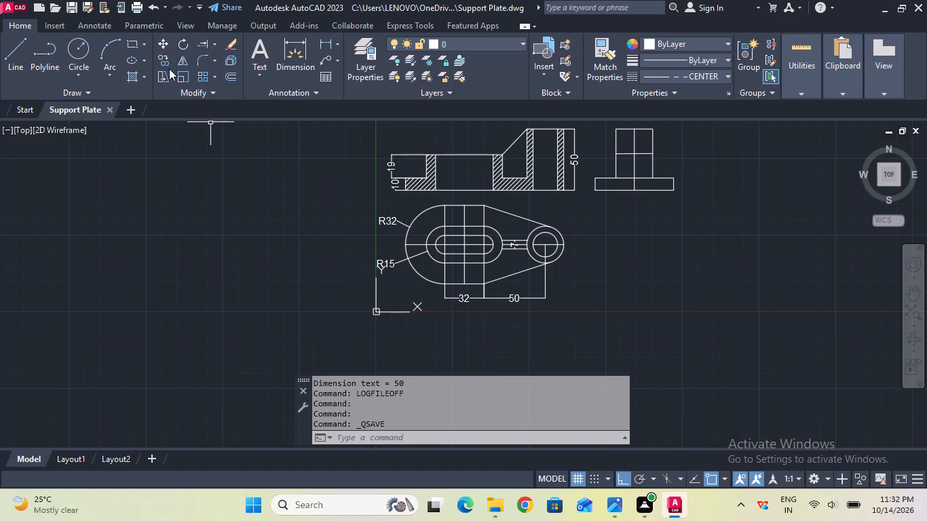
# Set up a plot of the model on ISO A4 (297.00 x 210.00 MM) paper with the plot centered.
pyautogui.click(137, 8)
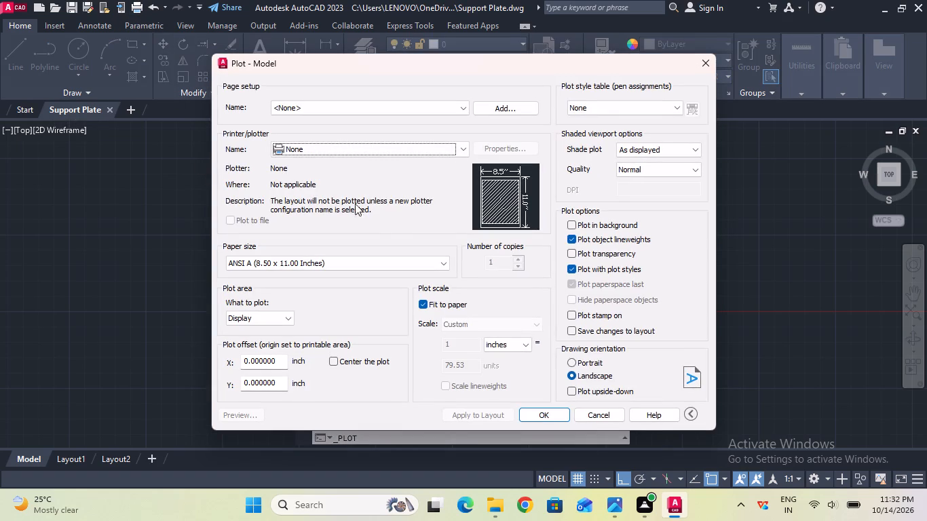
pyautogui.click(430, 269)
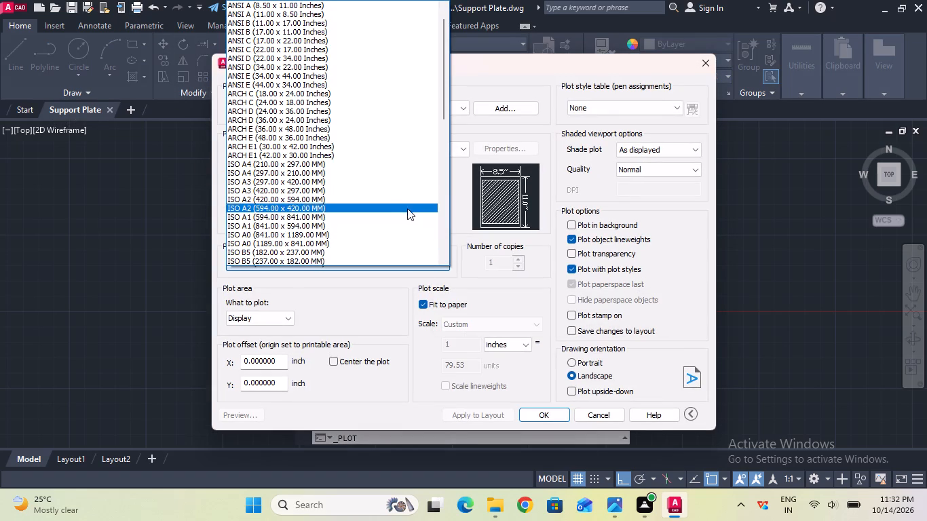
pyautogui.click(399, 170)
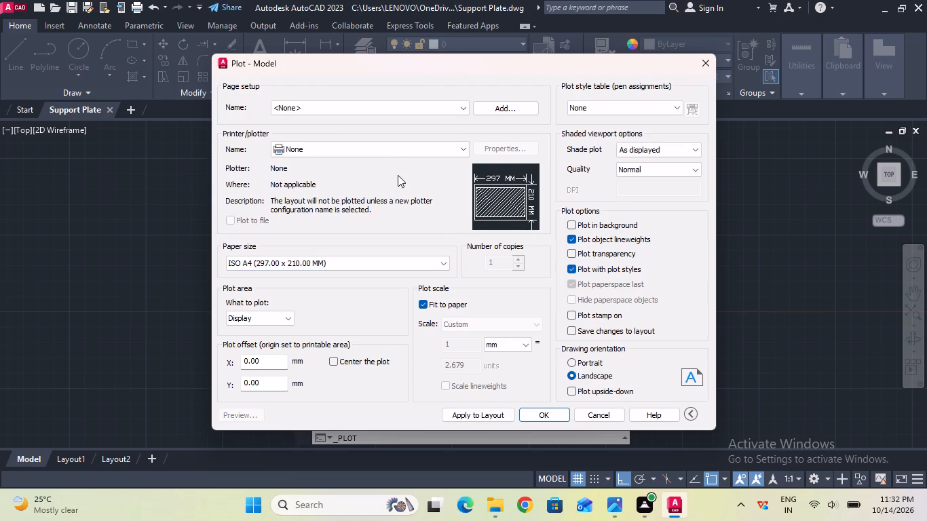
pyautogui.click(334, 355)
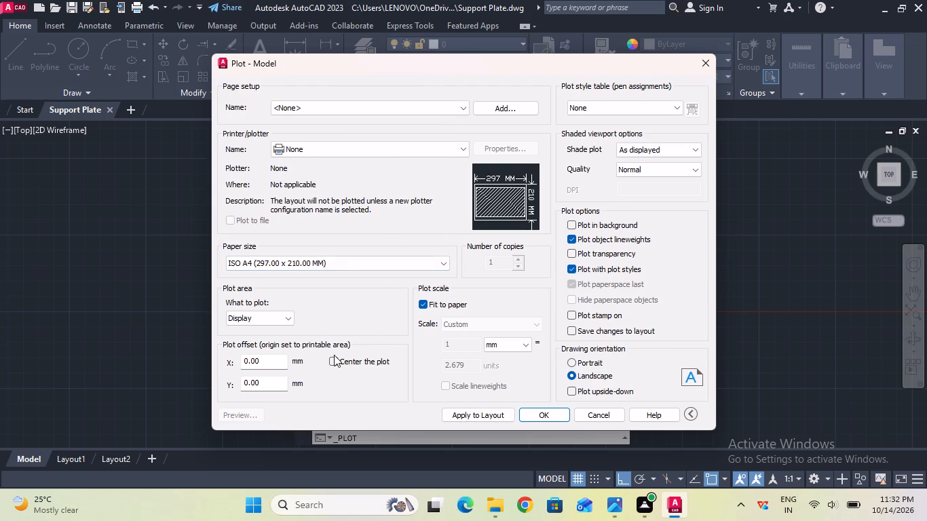
pyautogui.click(334, 358)
# Set the plot area to a window enclosing the front, side and top views with all their dimensions.
pyautogui.click(265, 322)
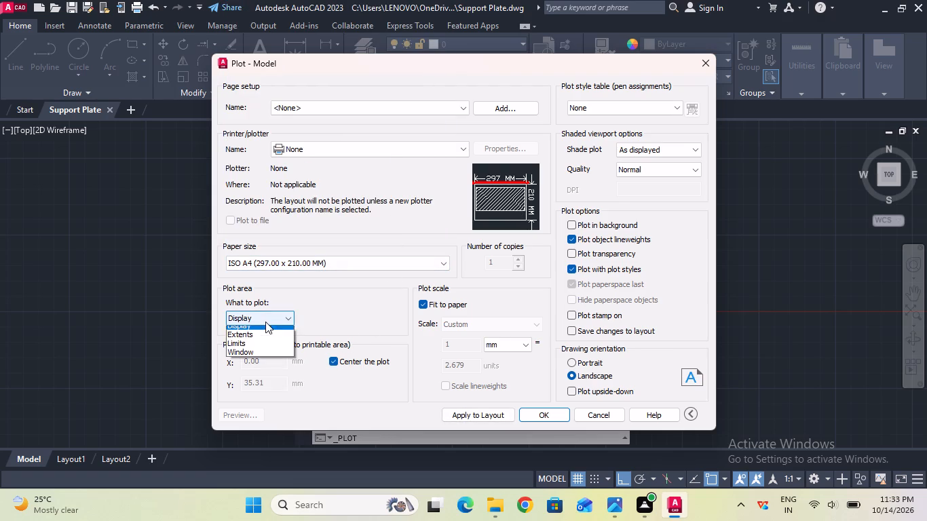
pyautogui.click(263, 358)
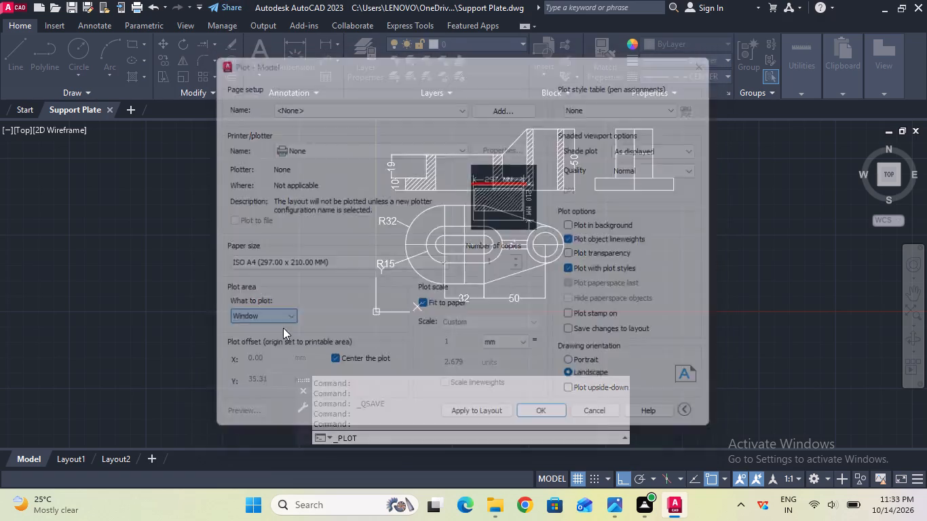
pyautogui.scroll(-1, 379, 157)
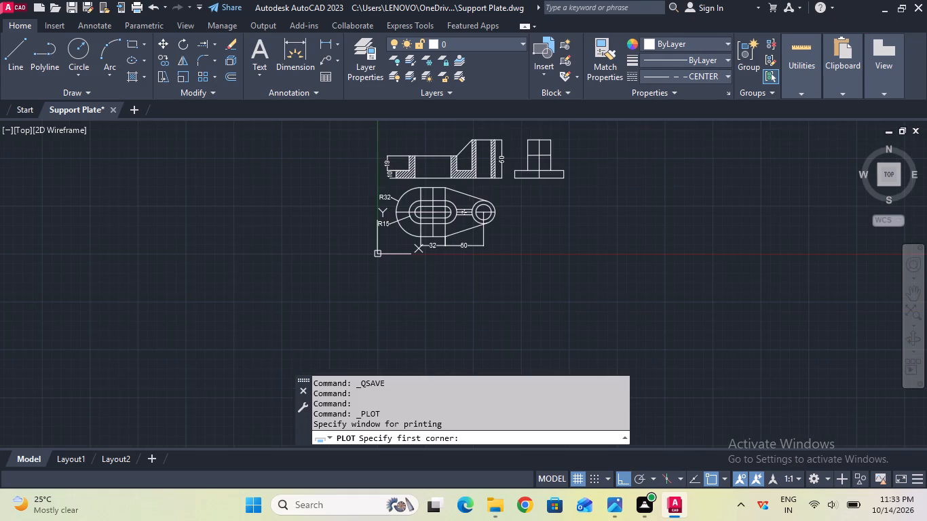
pyautogui.click(371, 117)
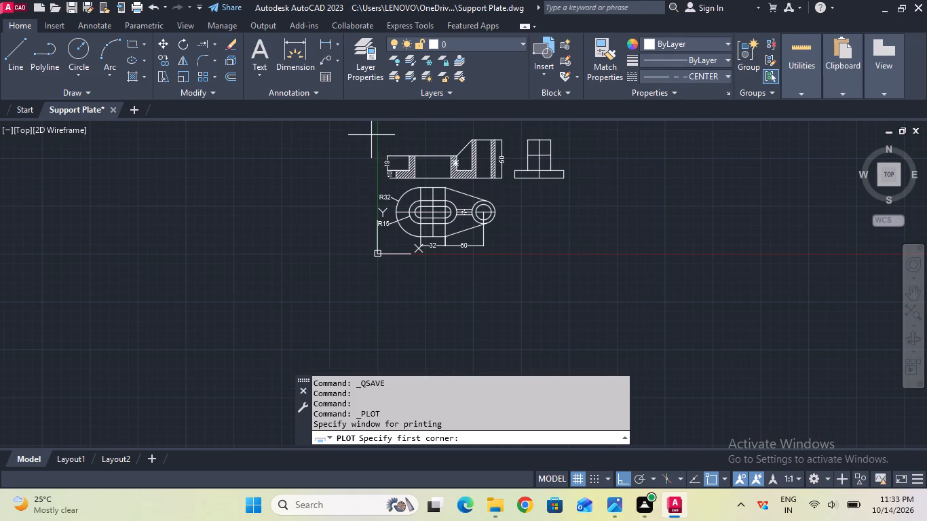
pyautogui.click(370, 135)
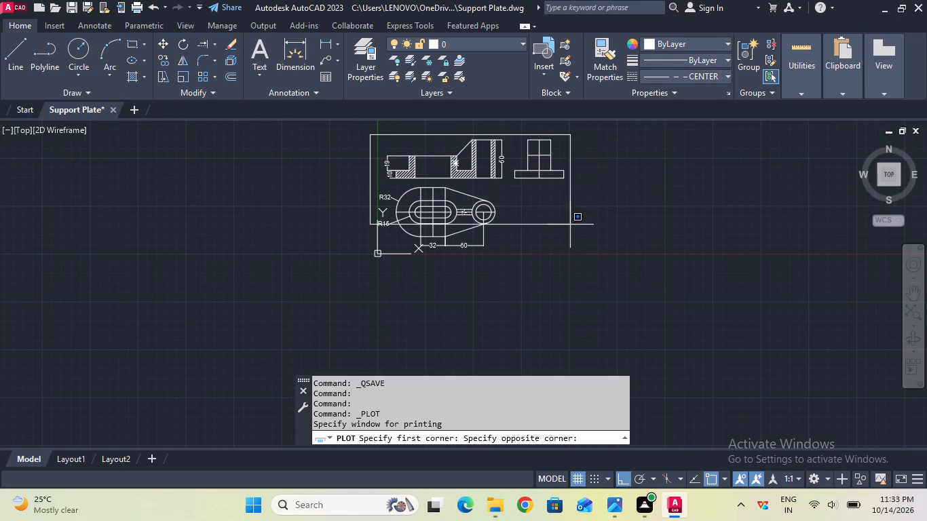
pyautogui.click(574, 256)
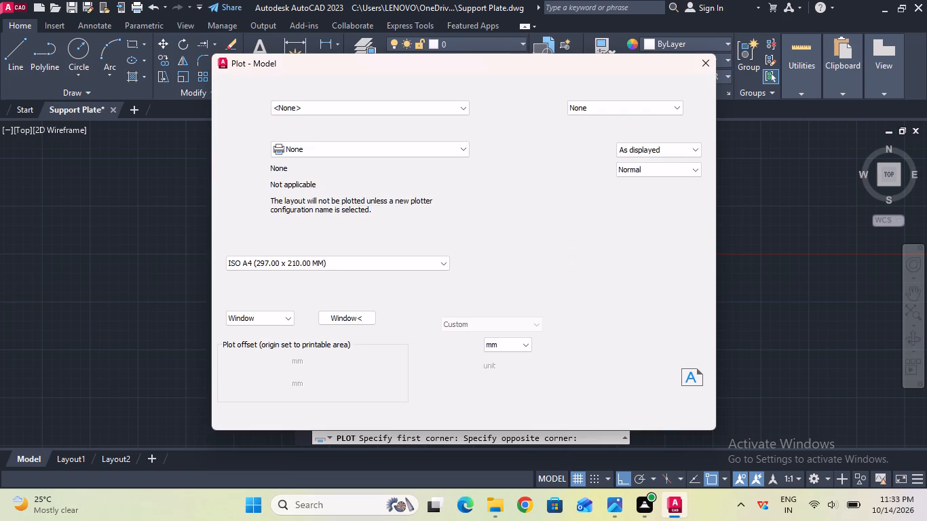
# Plot the drawing with DWG To PDF.pc3 and save it as Support Plate-Model.pdf in the Documents folder.
pyautogui.click(426, 152)
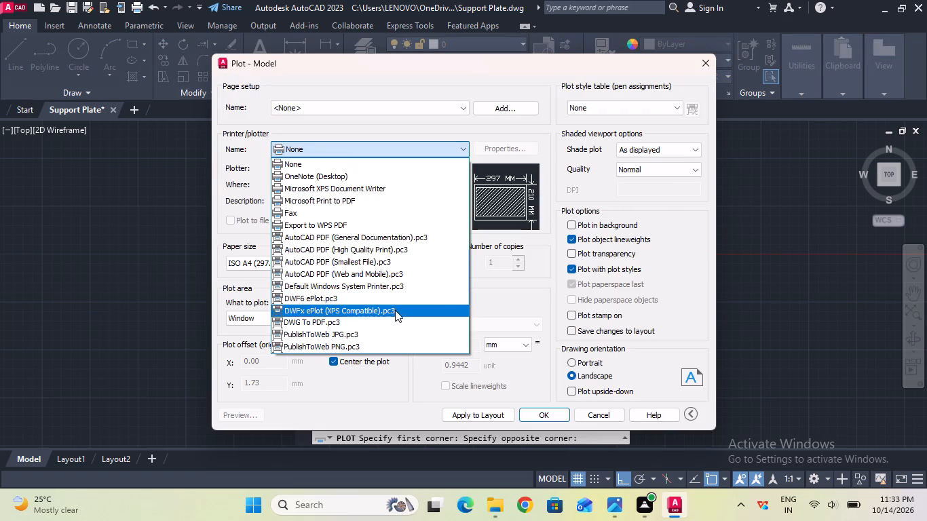
pyautogui.click(394, 321)
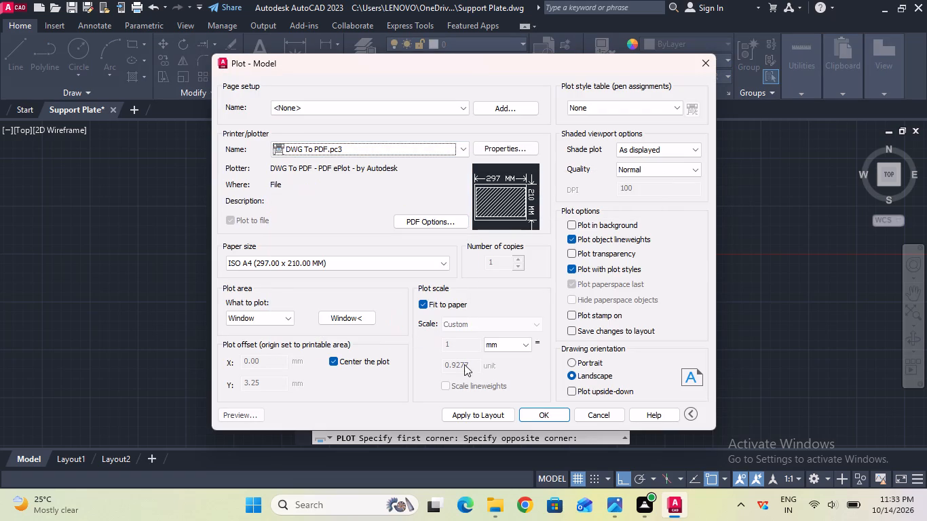
pyautogui.click(533, 406)
pyautogui.click(535, 408)
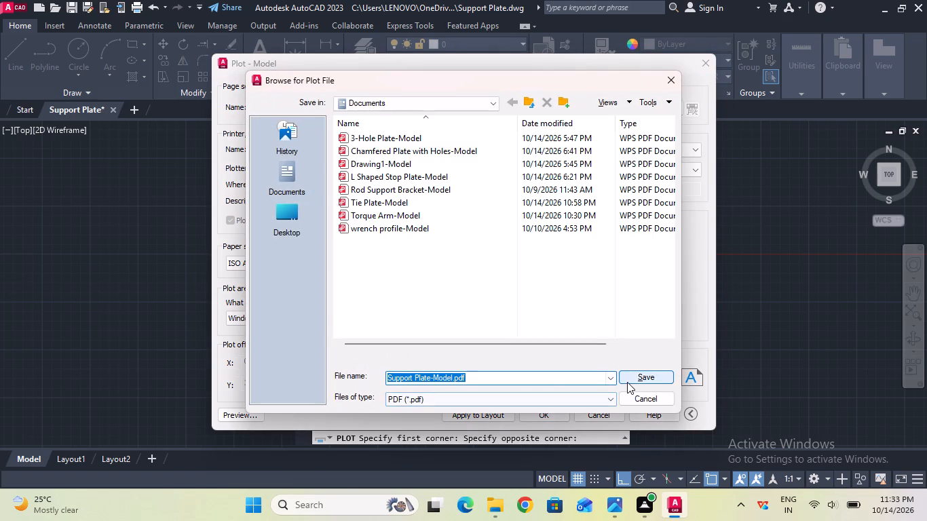
pyautogui.click(627, 382)
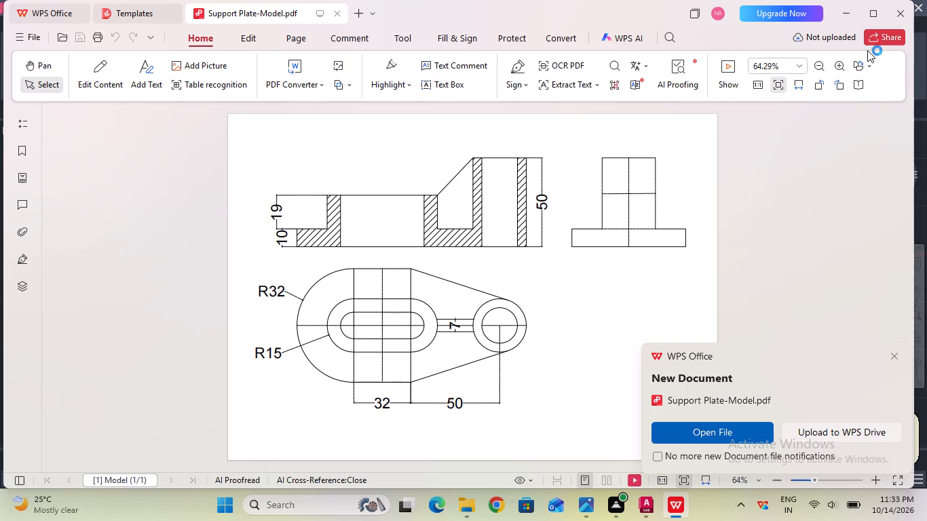
# Close the plotted PDF in WPS Office and quit AutoCAD, saving the changes to Support Plate.dwg.
pyautogui.click(891, 22)
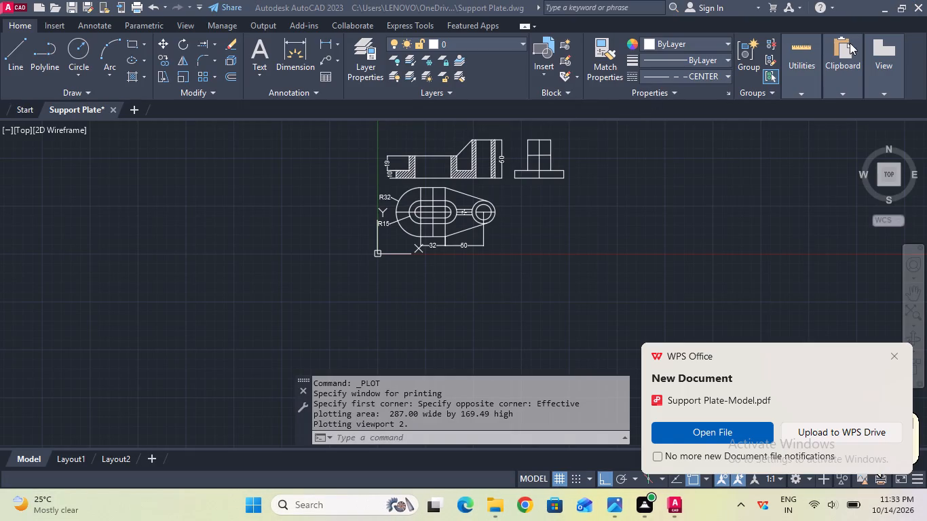
pyautogui.click(911, 14)
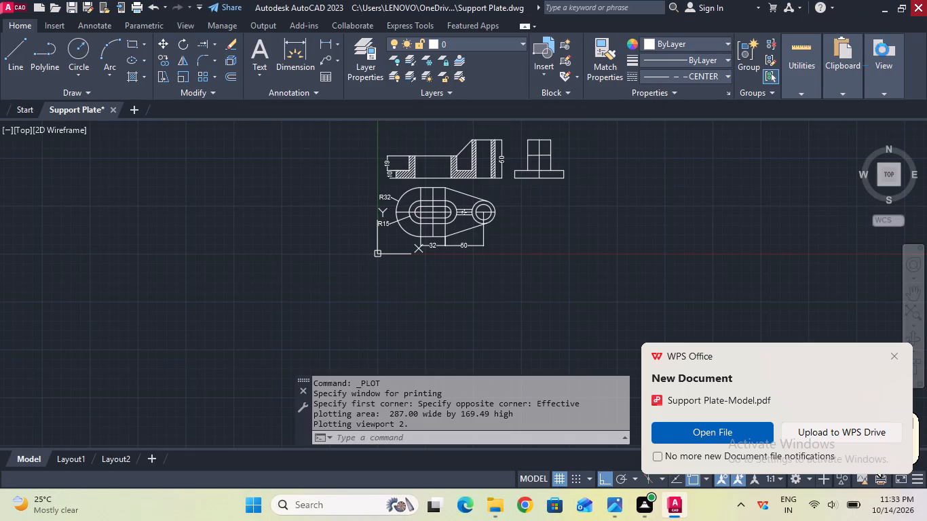
pyautogui.click(468, 264)
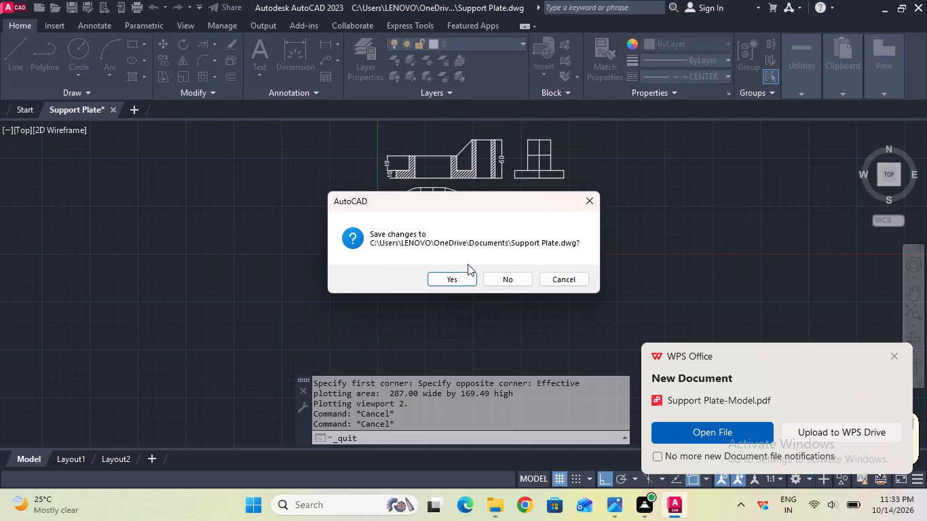
pyautogui.click(464, 282)
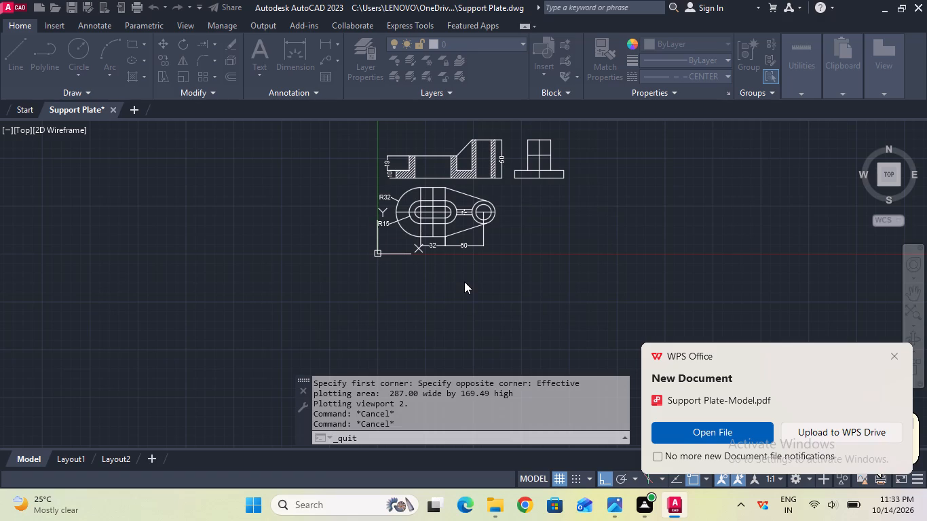